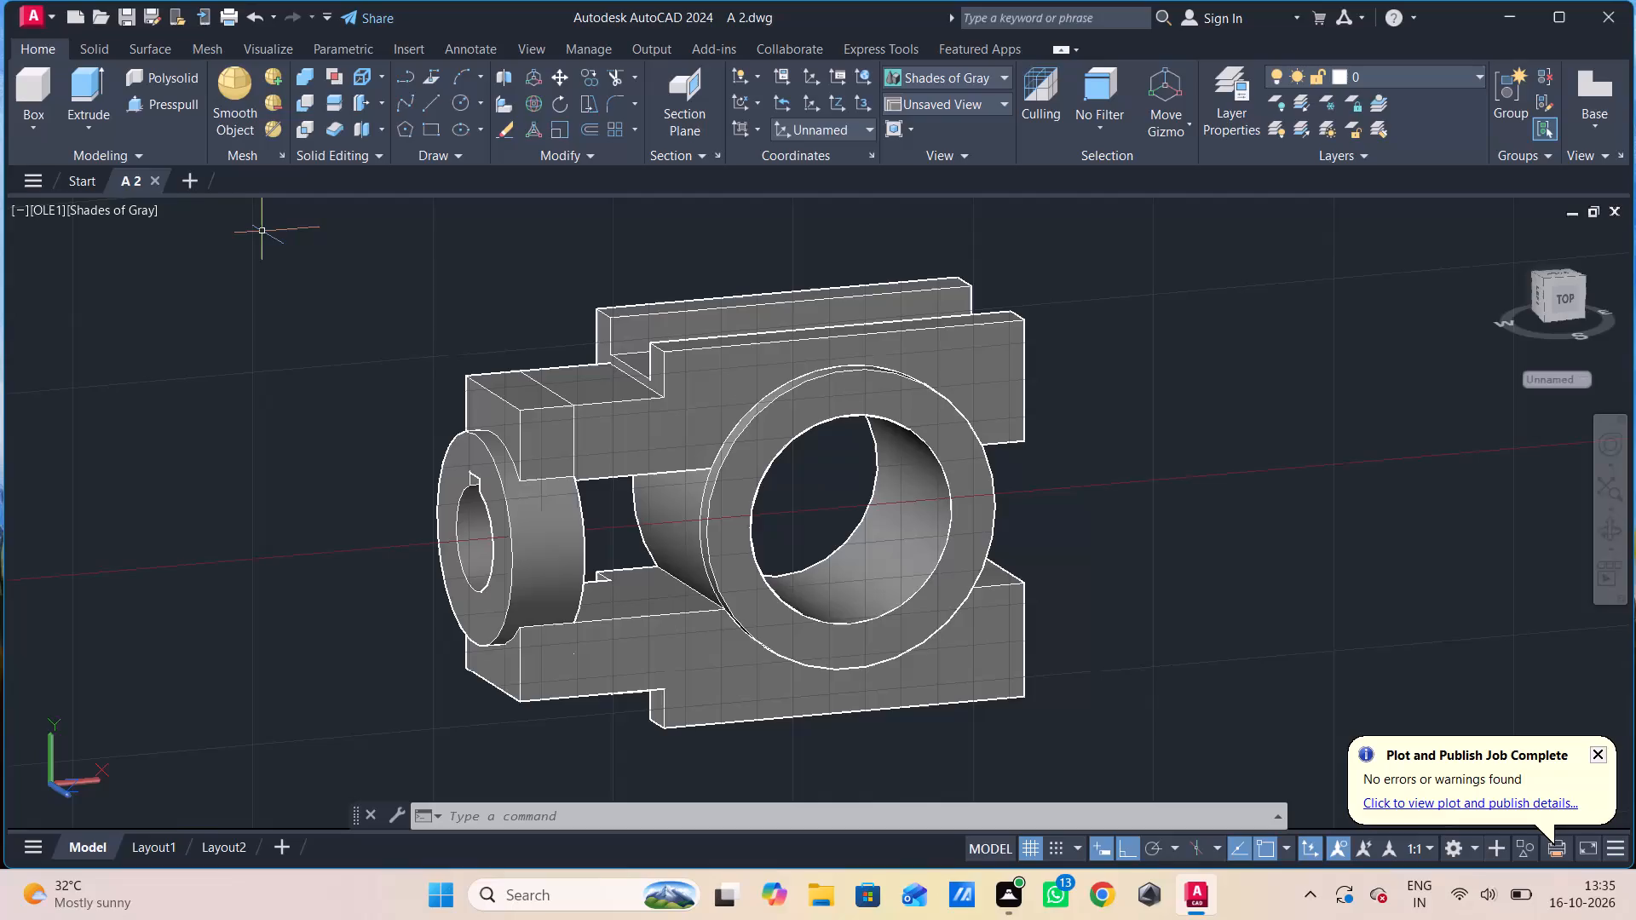
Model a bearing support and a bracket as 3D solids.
Create a new drawing and save it as A3 in the CAD folder.
left_click(181, 176)
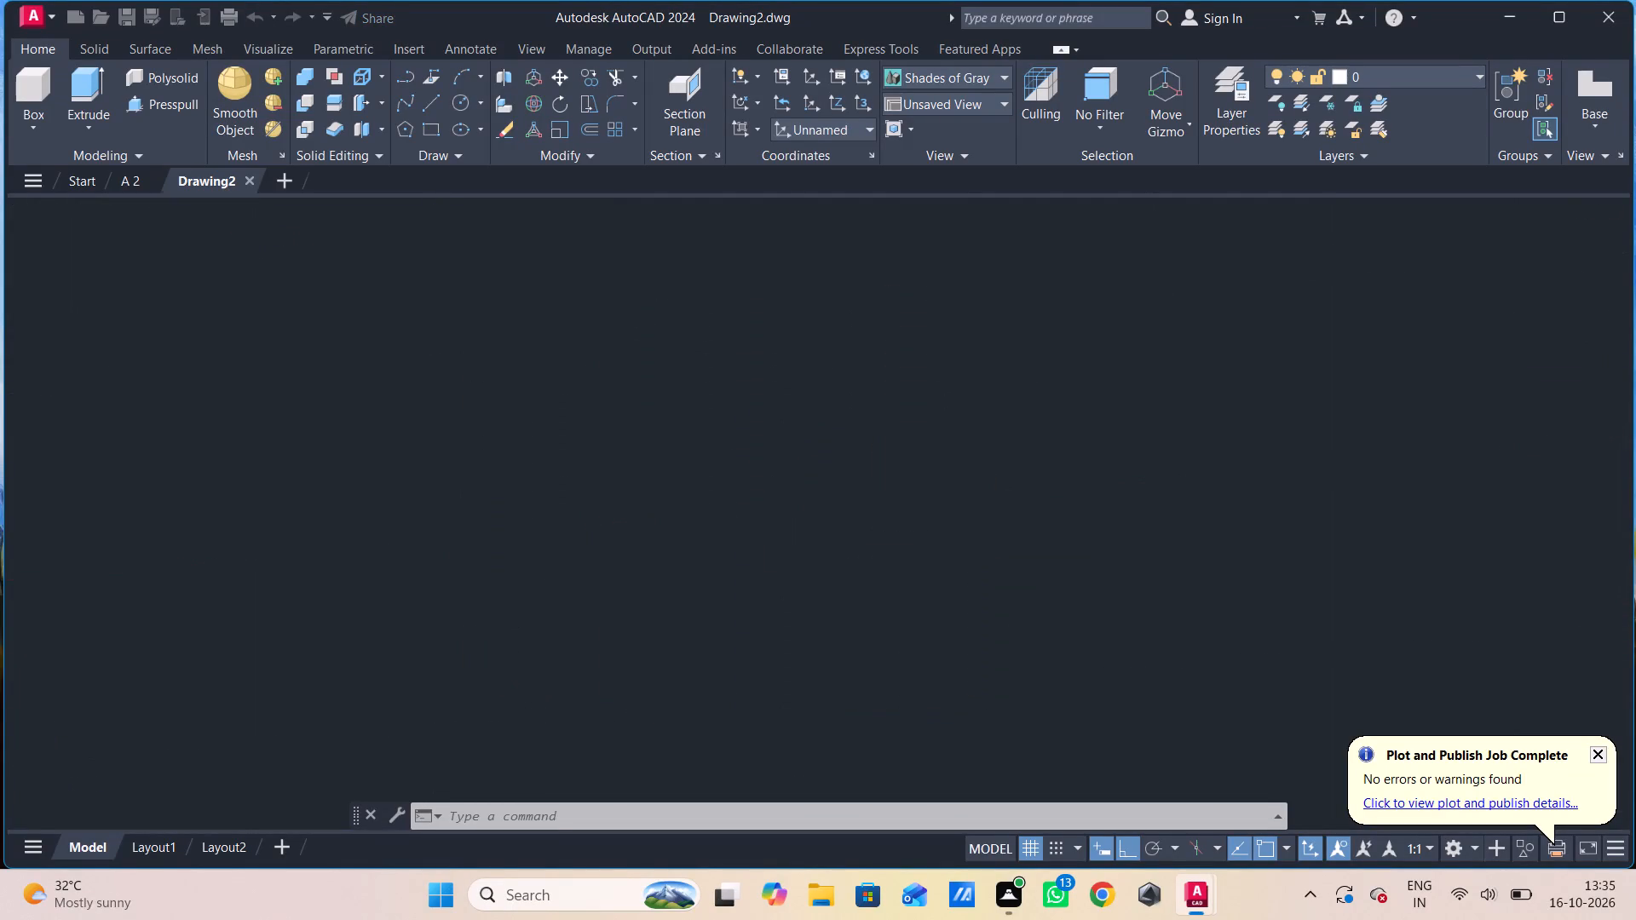
key("ctrl+s")
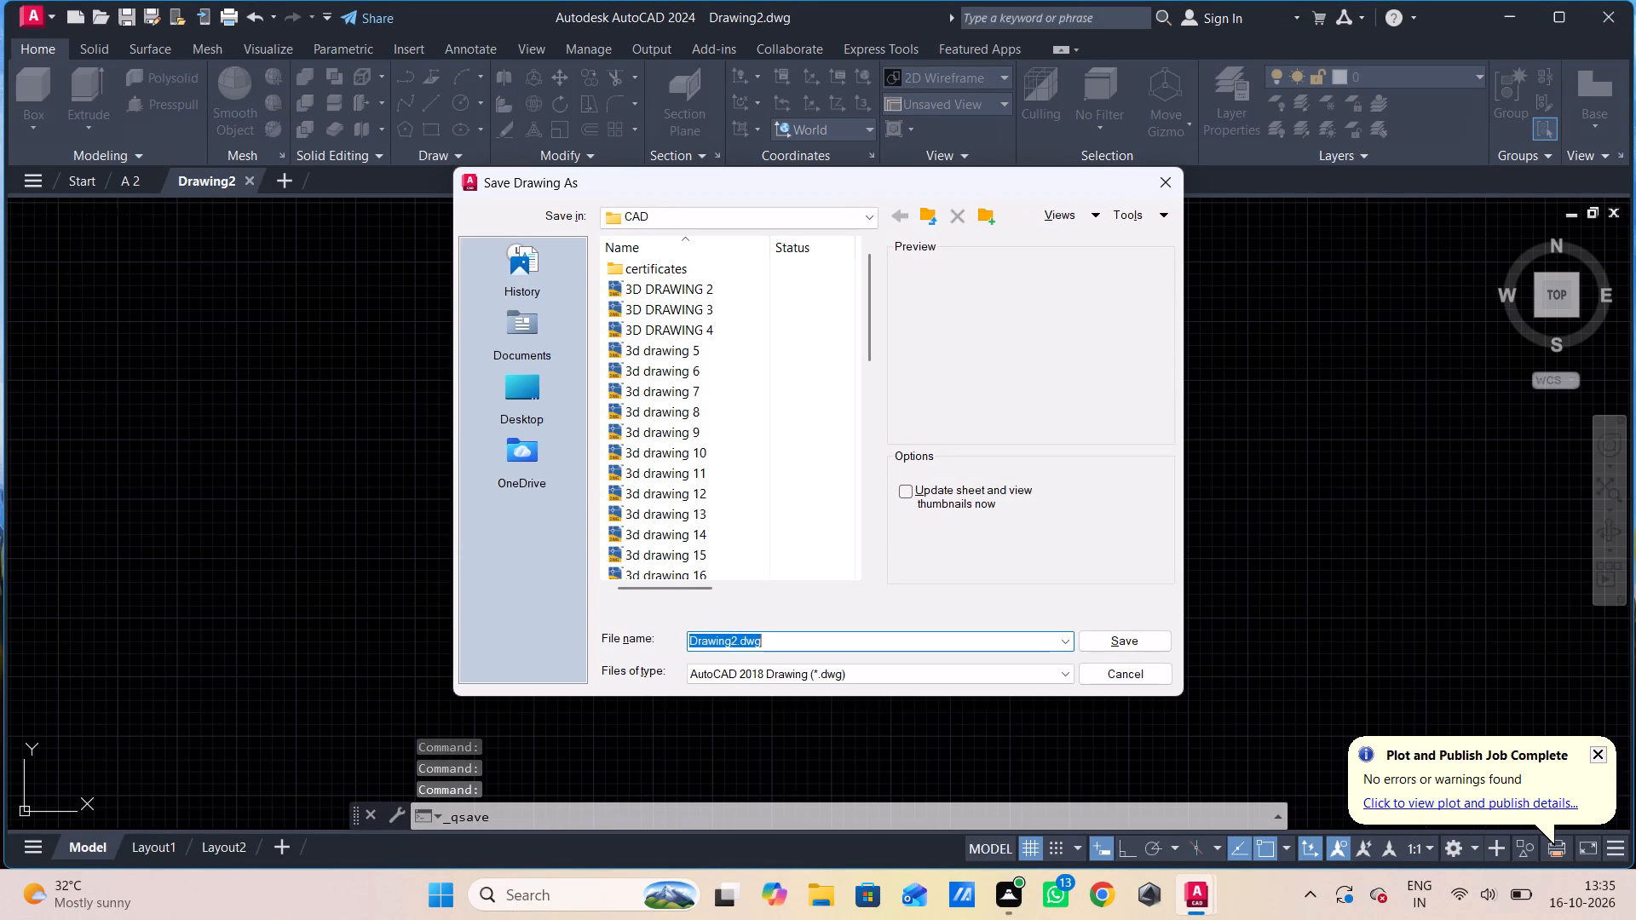
type("A3")
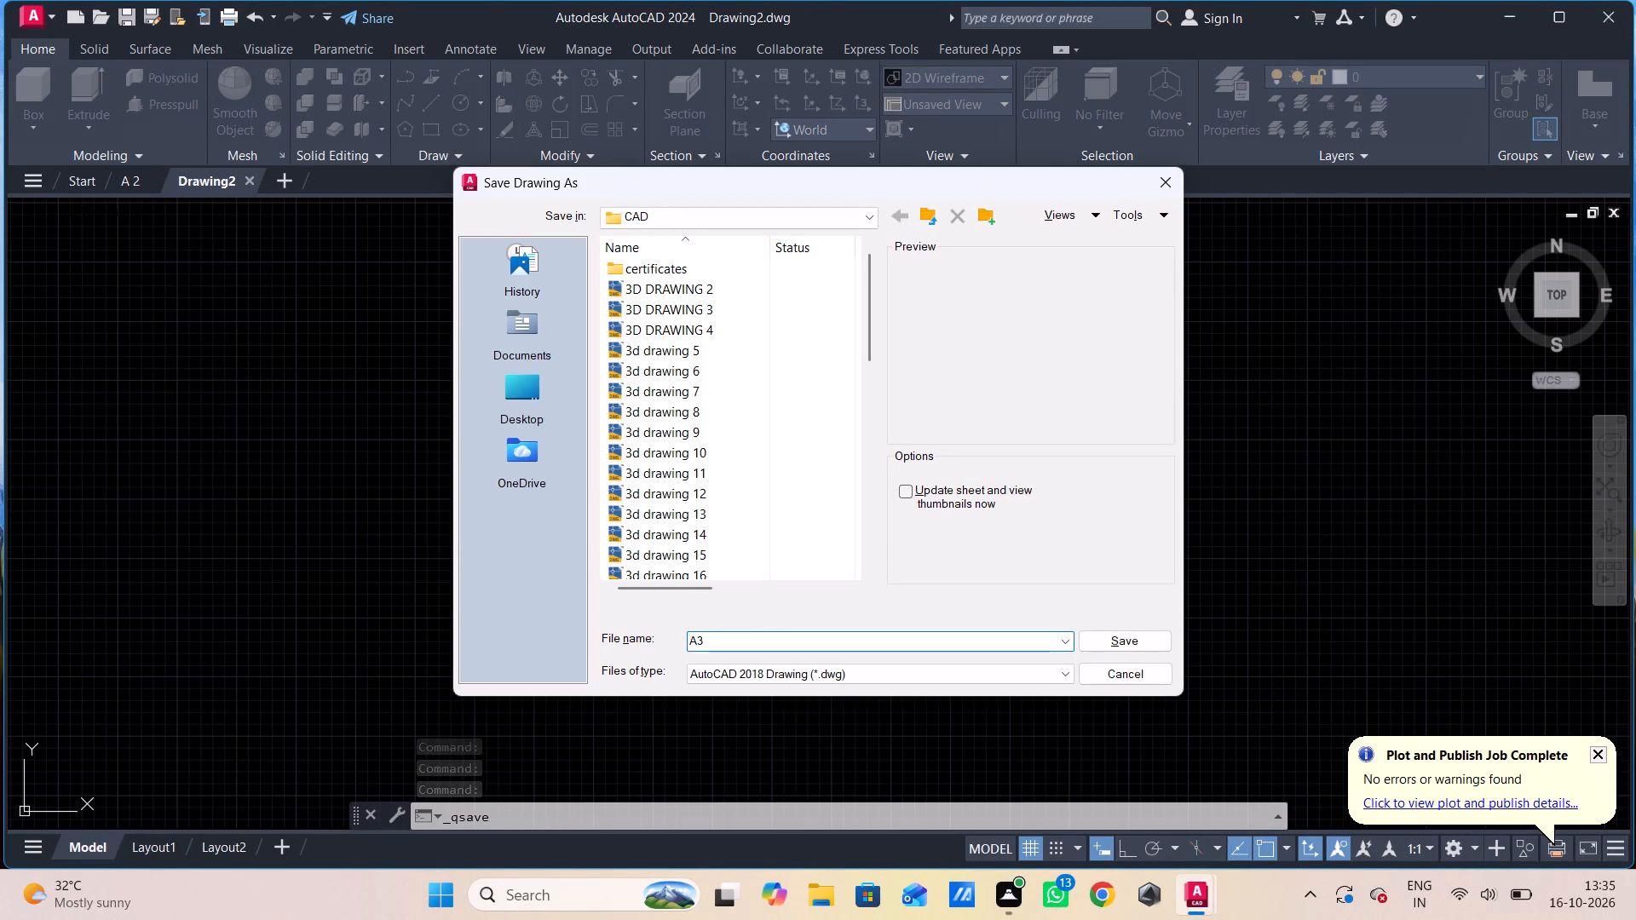
key("Return")
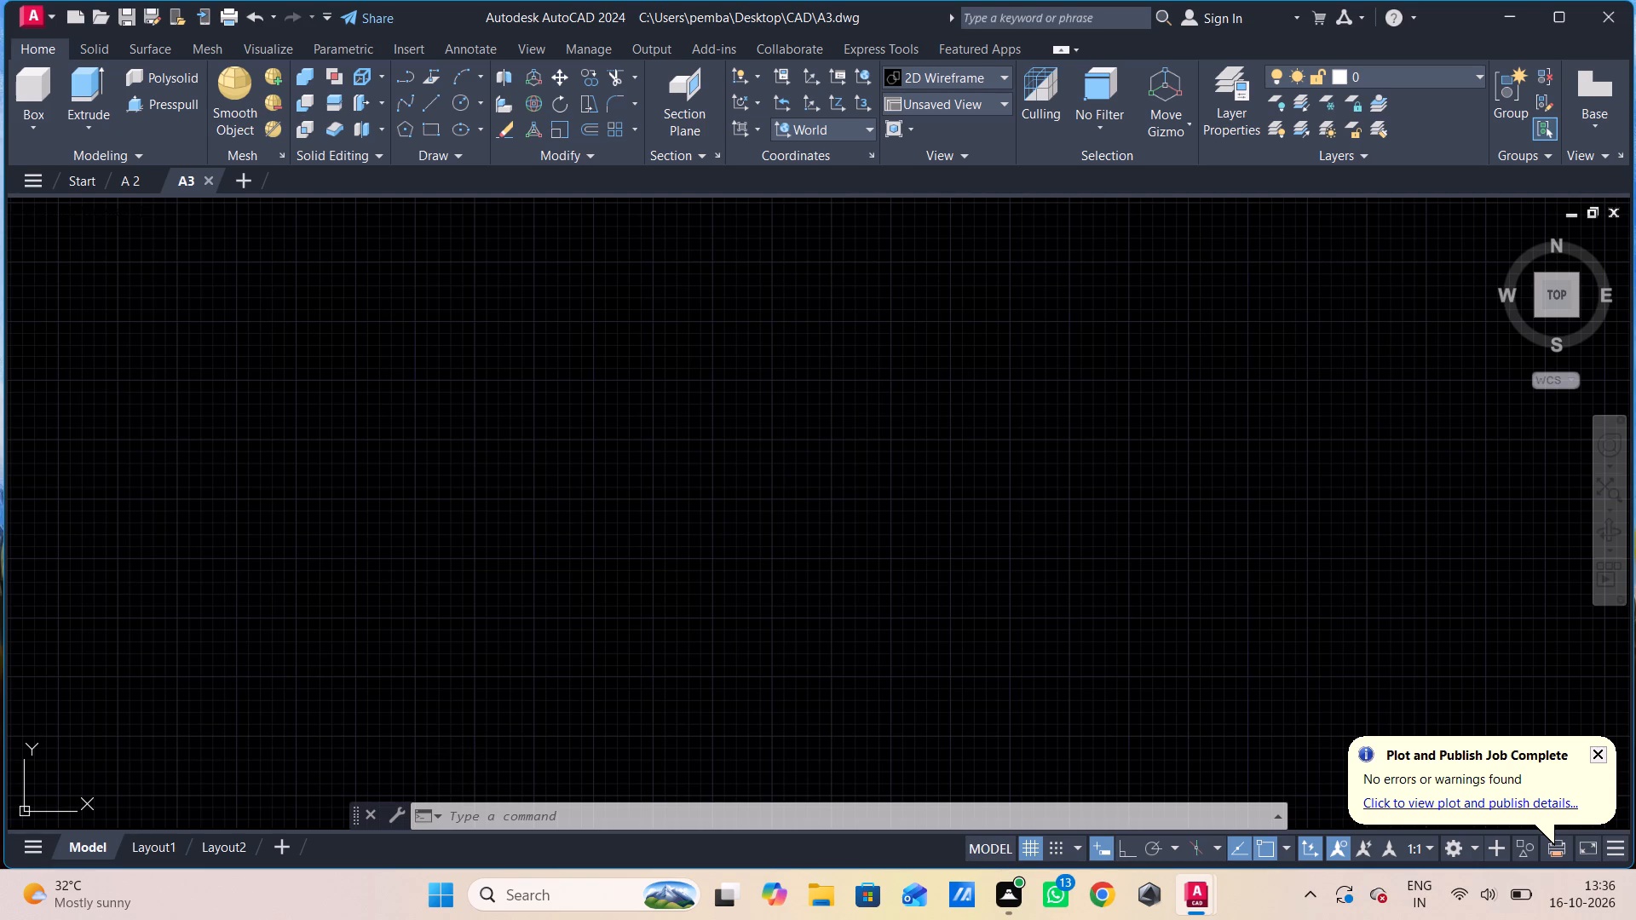
Turn on Ortho mode, abandoning the line that was started.
key("l")
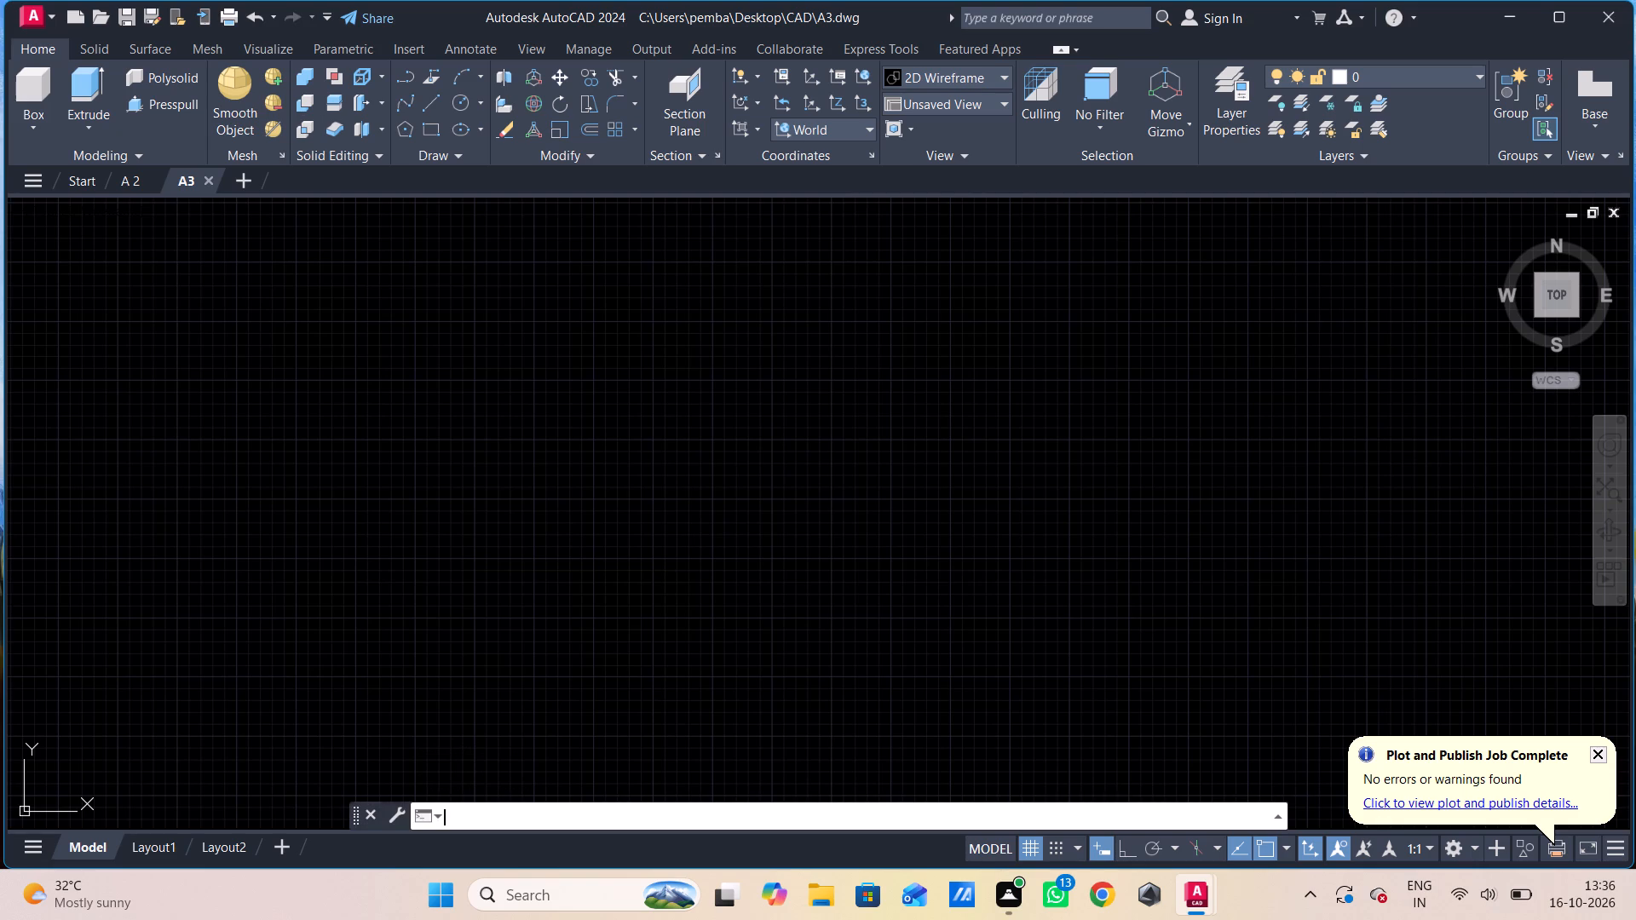
key("space")
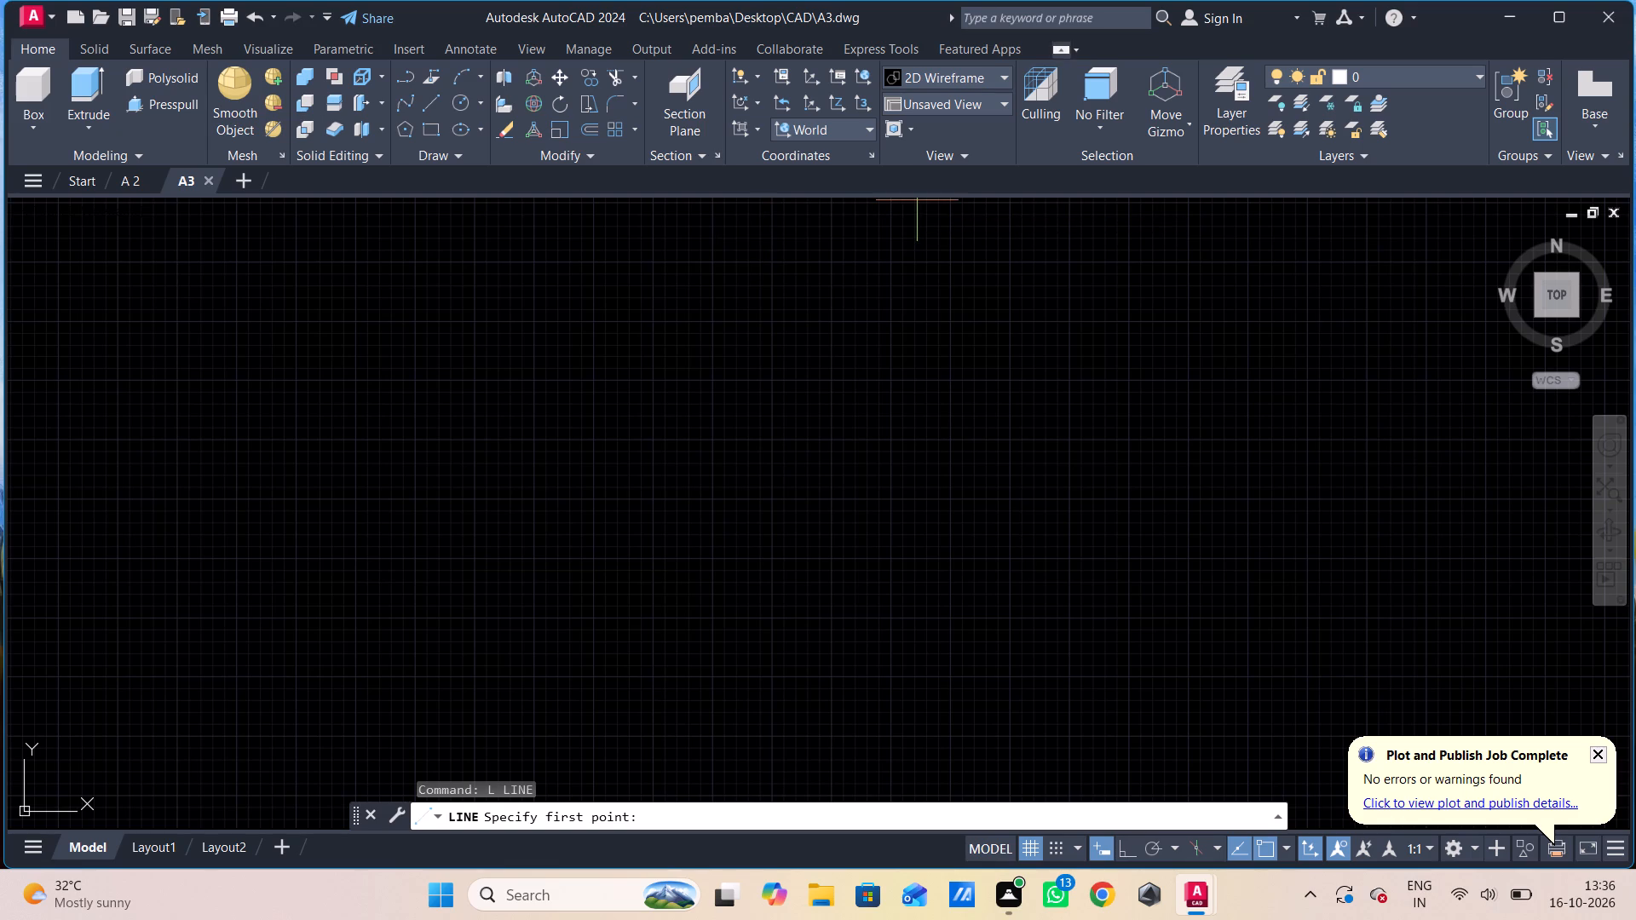
left_click(835, 591)
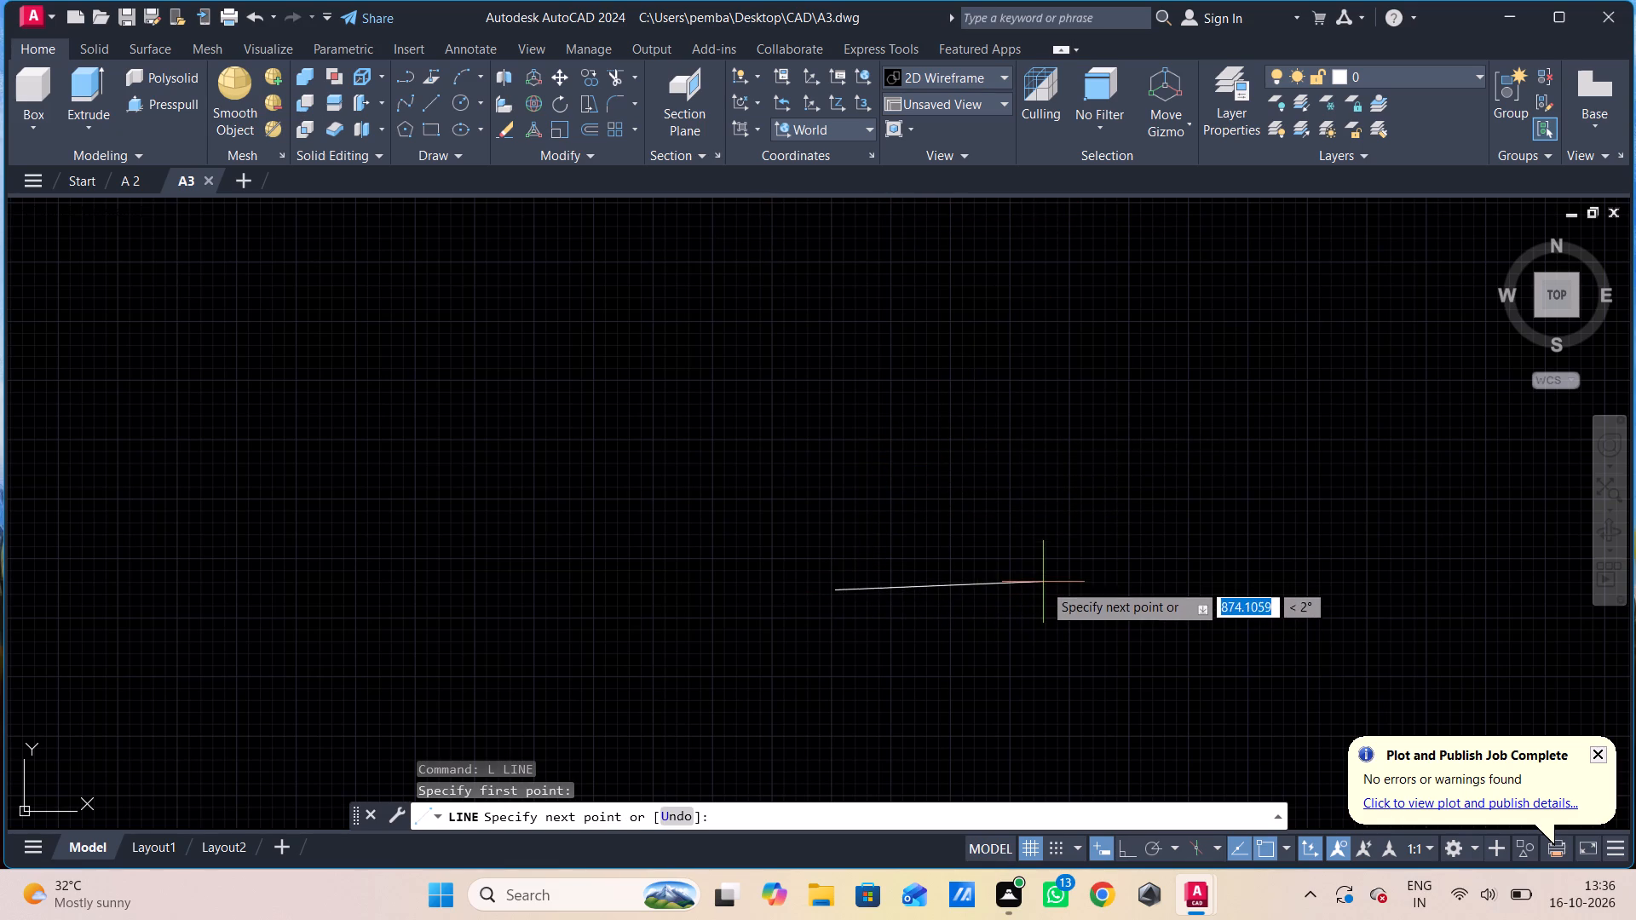
key("F8")
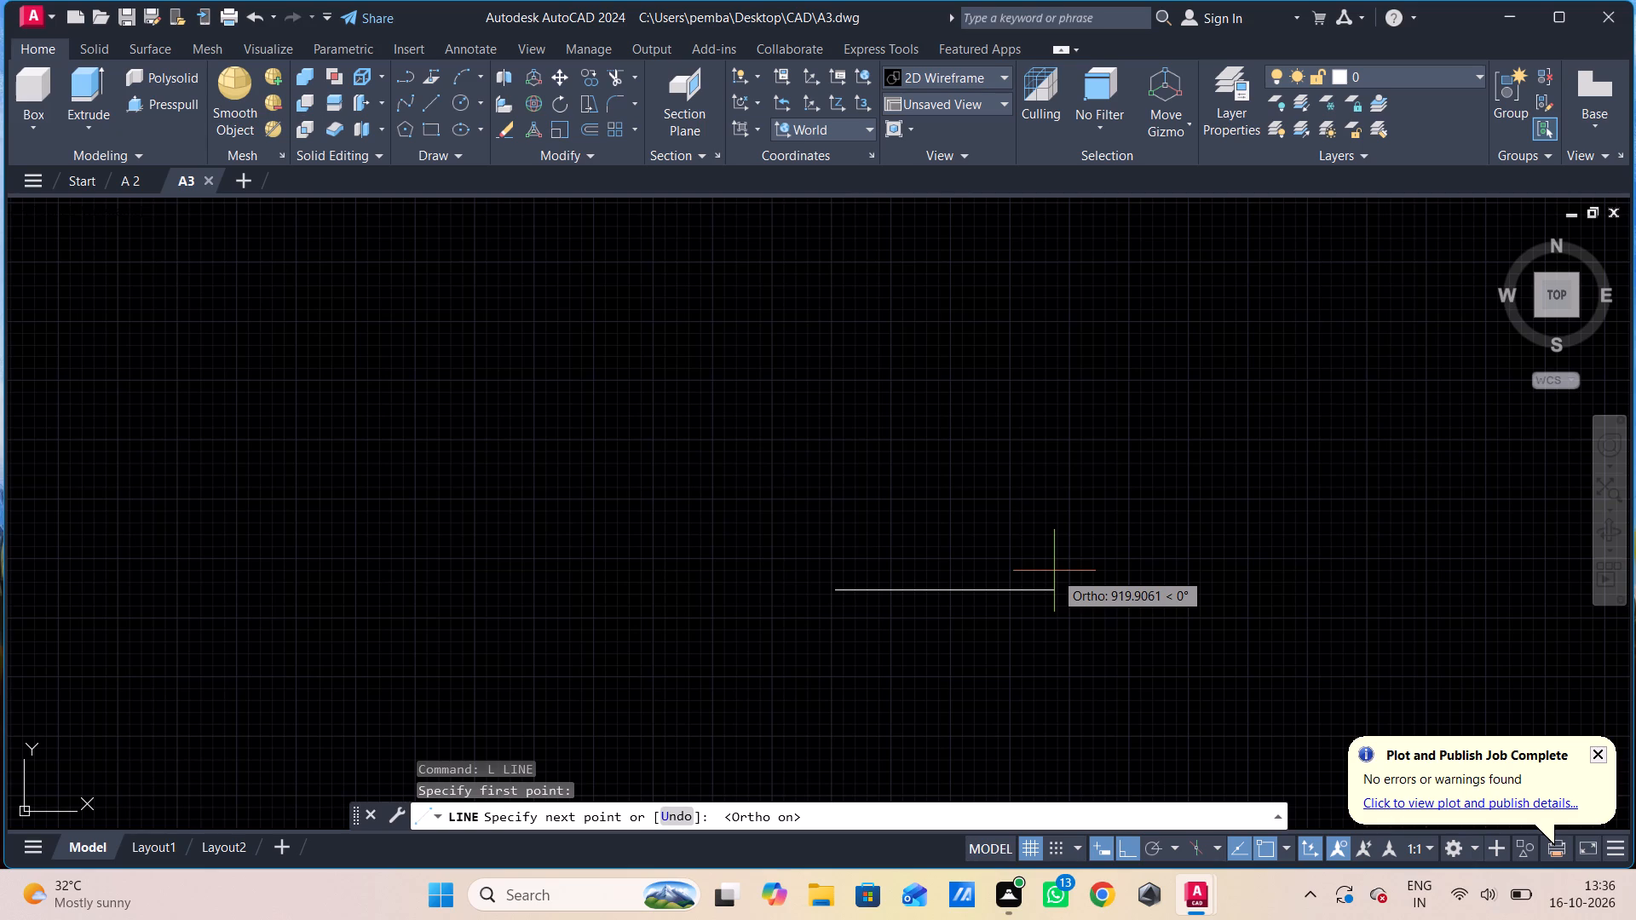
key("Escape")
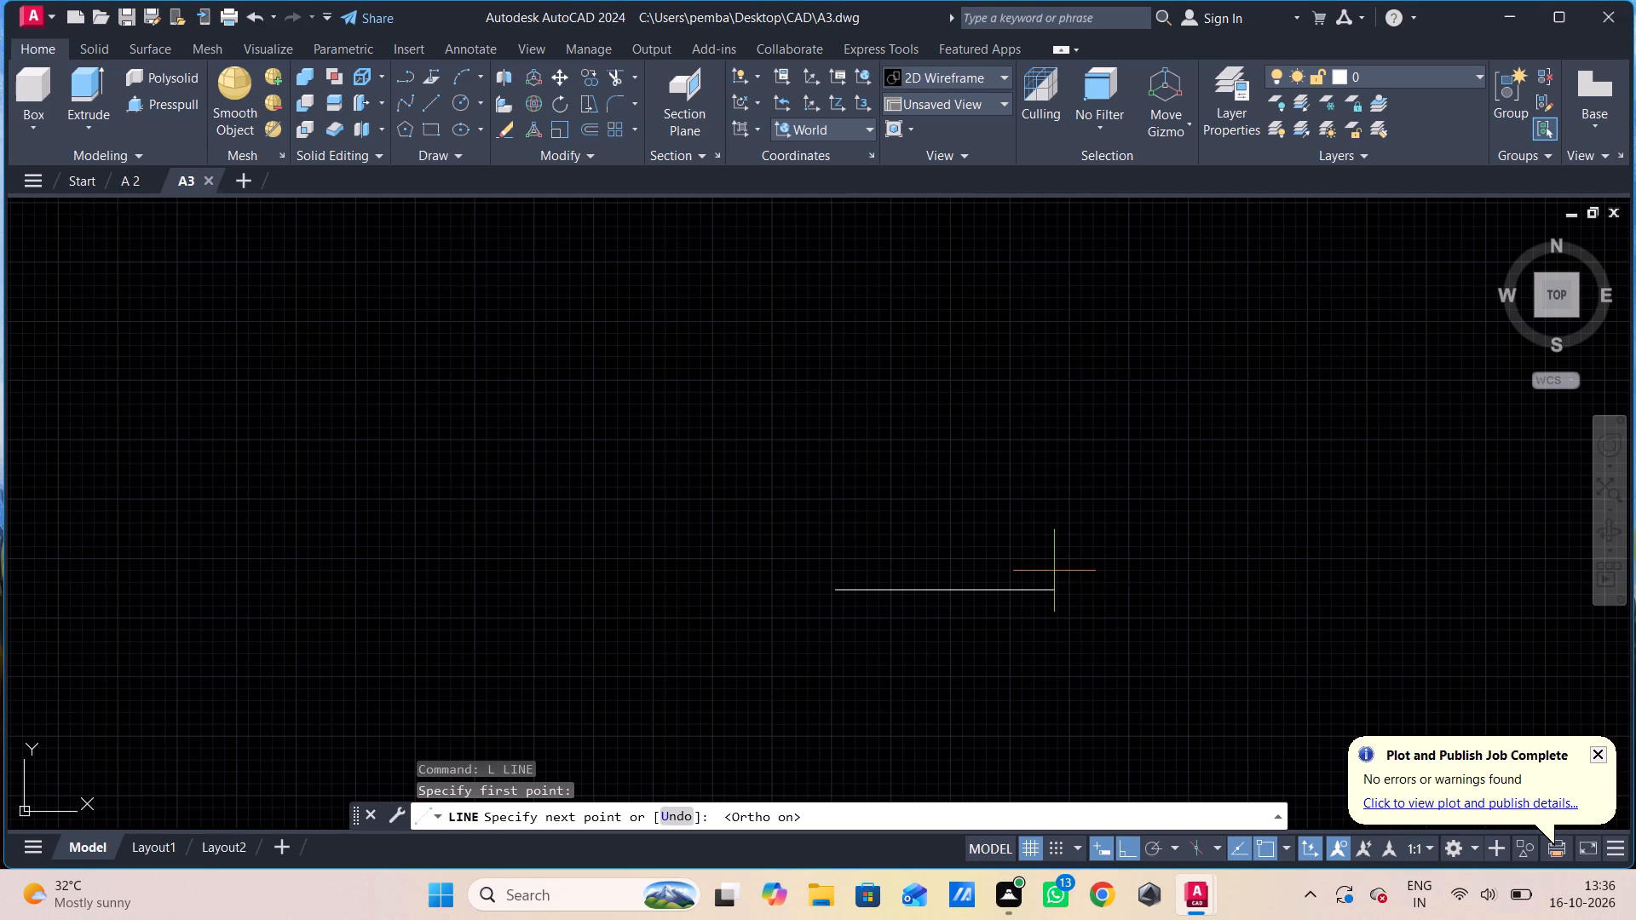
Switch the model view to Front.
left_click(36, 206)
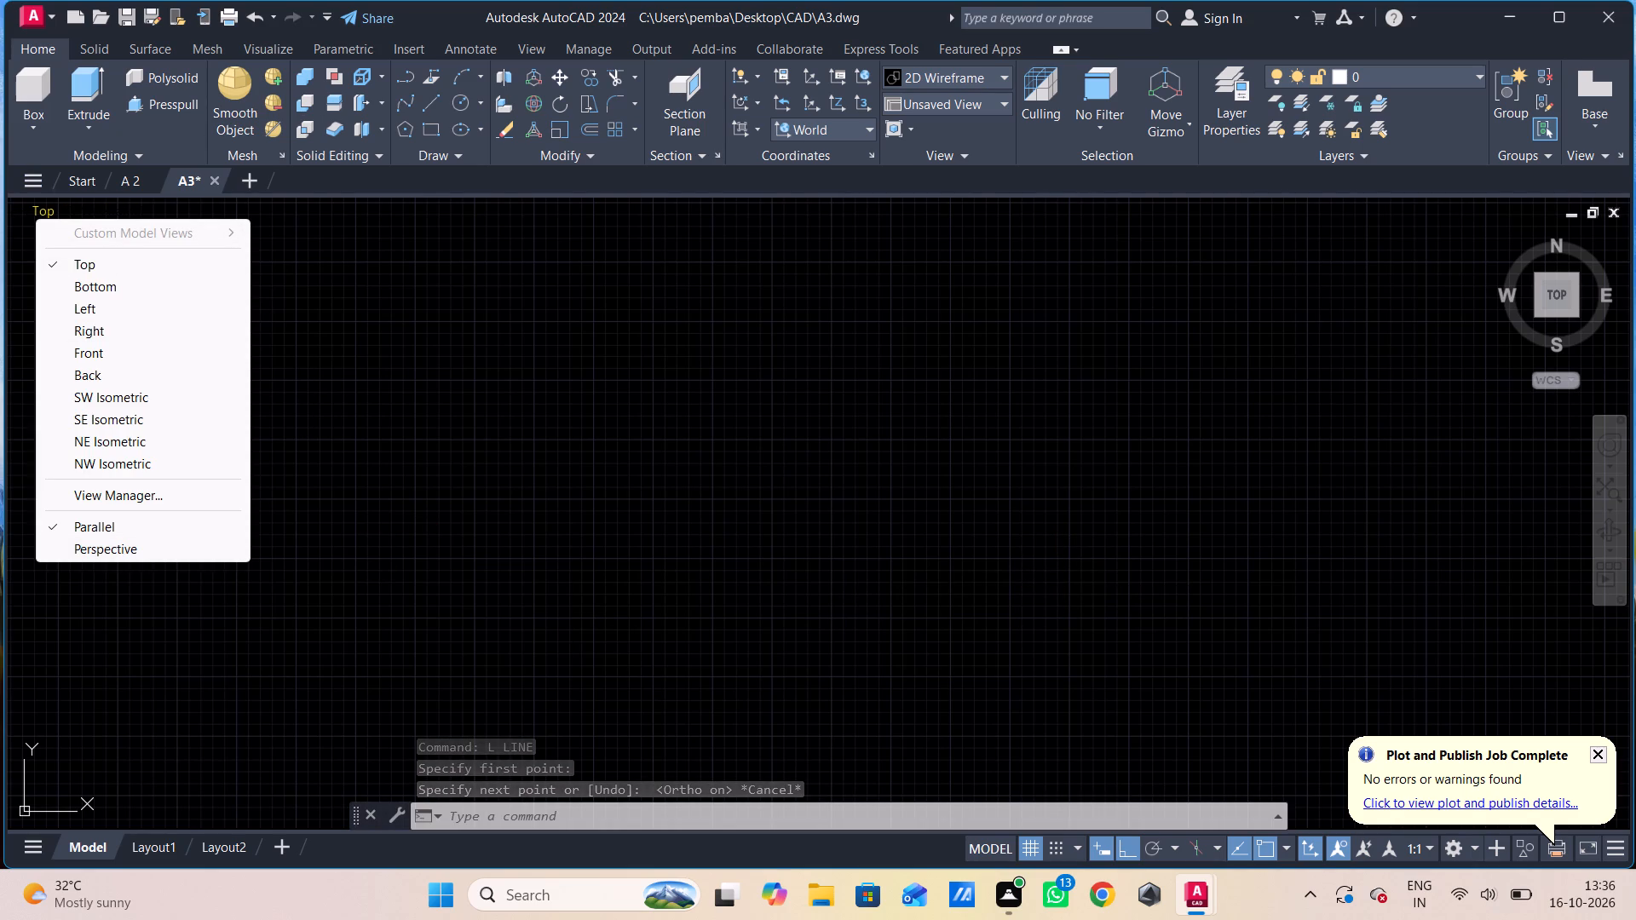
left_click(145, 354)
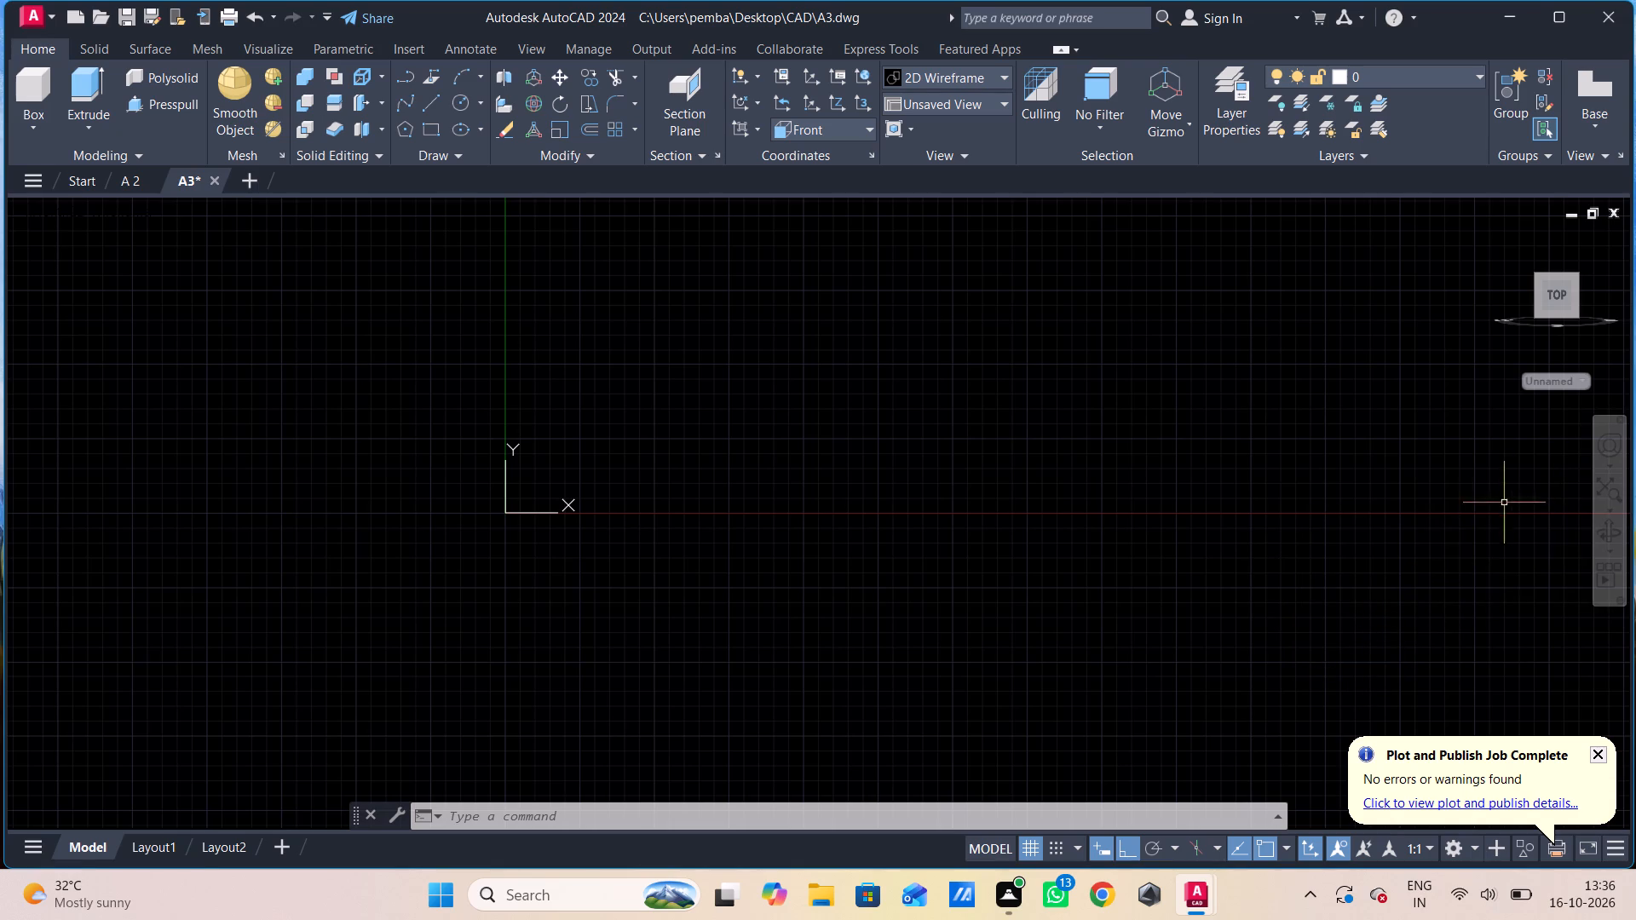
Draw a 290-unit horizontal base line toward the right and a 30-unit vertical line up from its right end.
key("l")
key("Return")
left_click(765, 579)
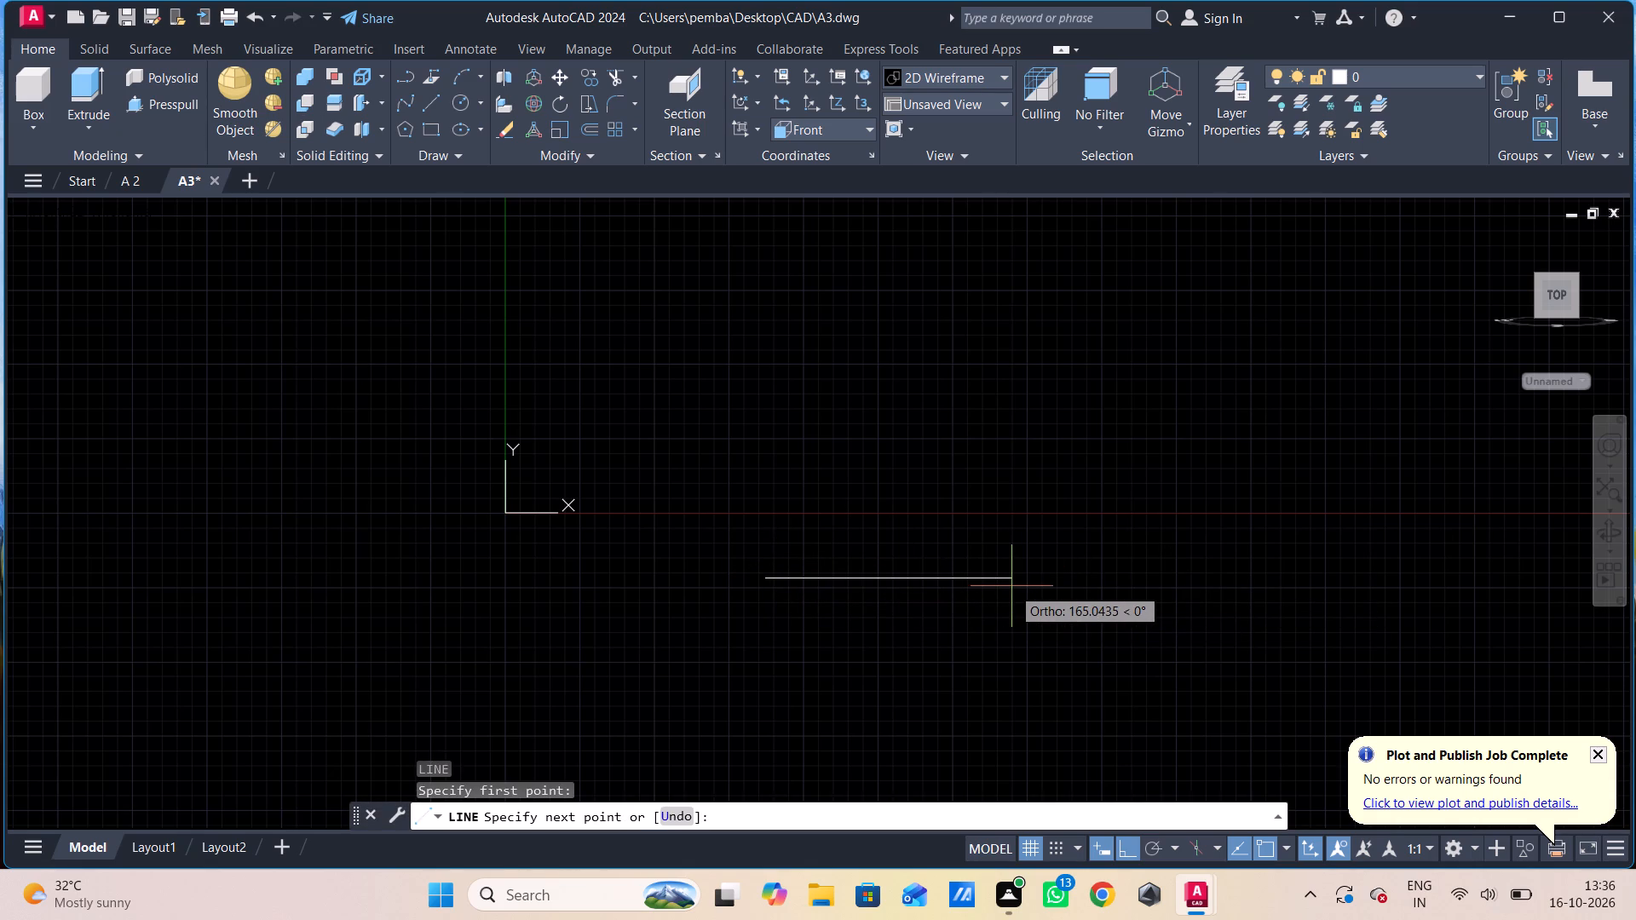
type("290")
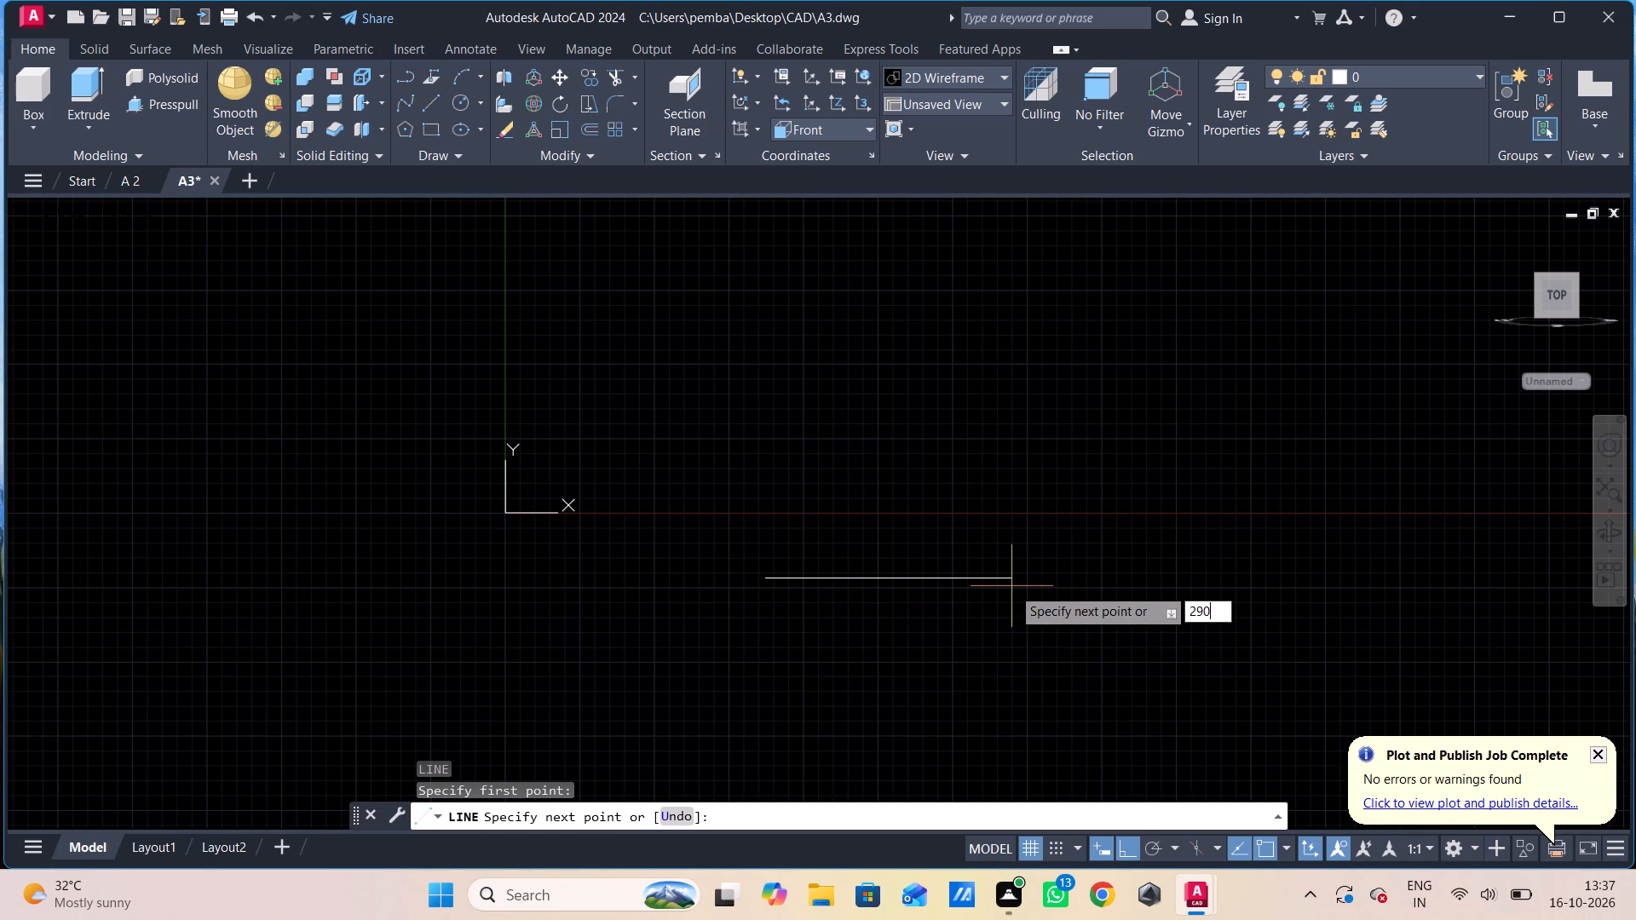
key("Return")
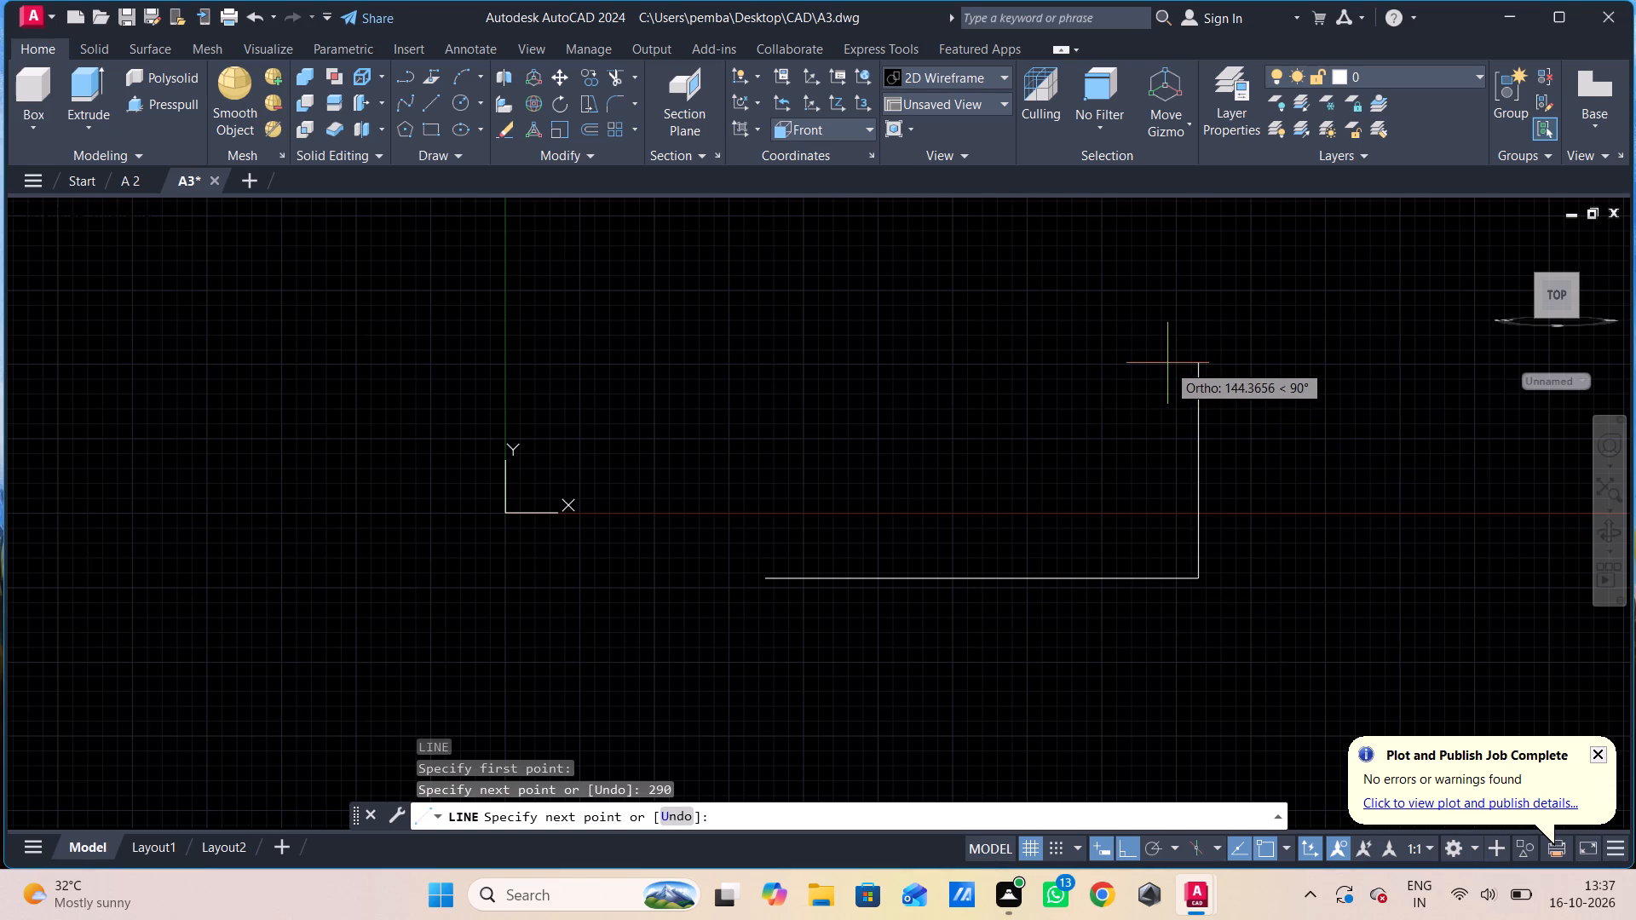
type("30")
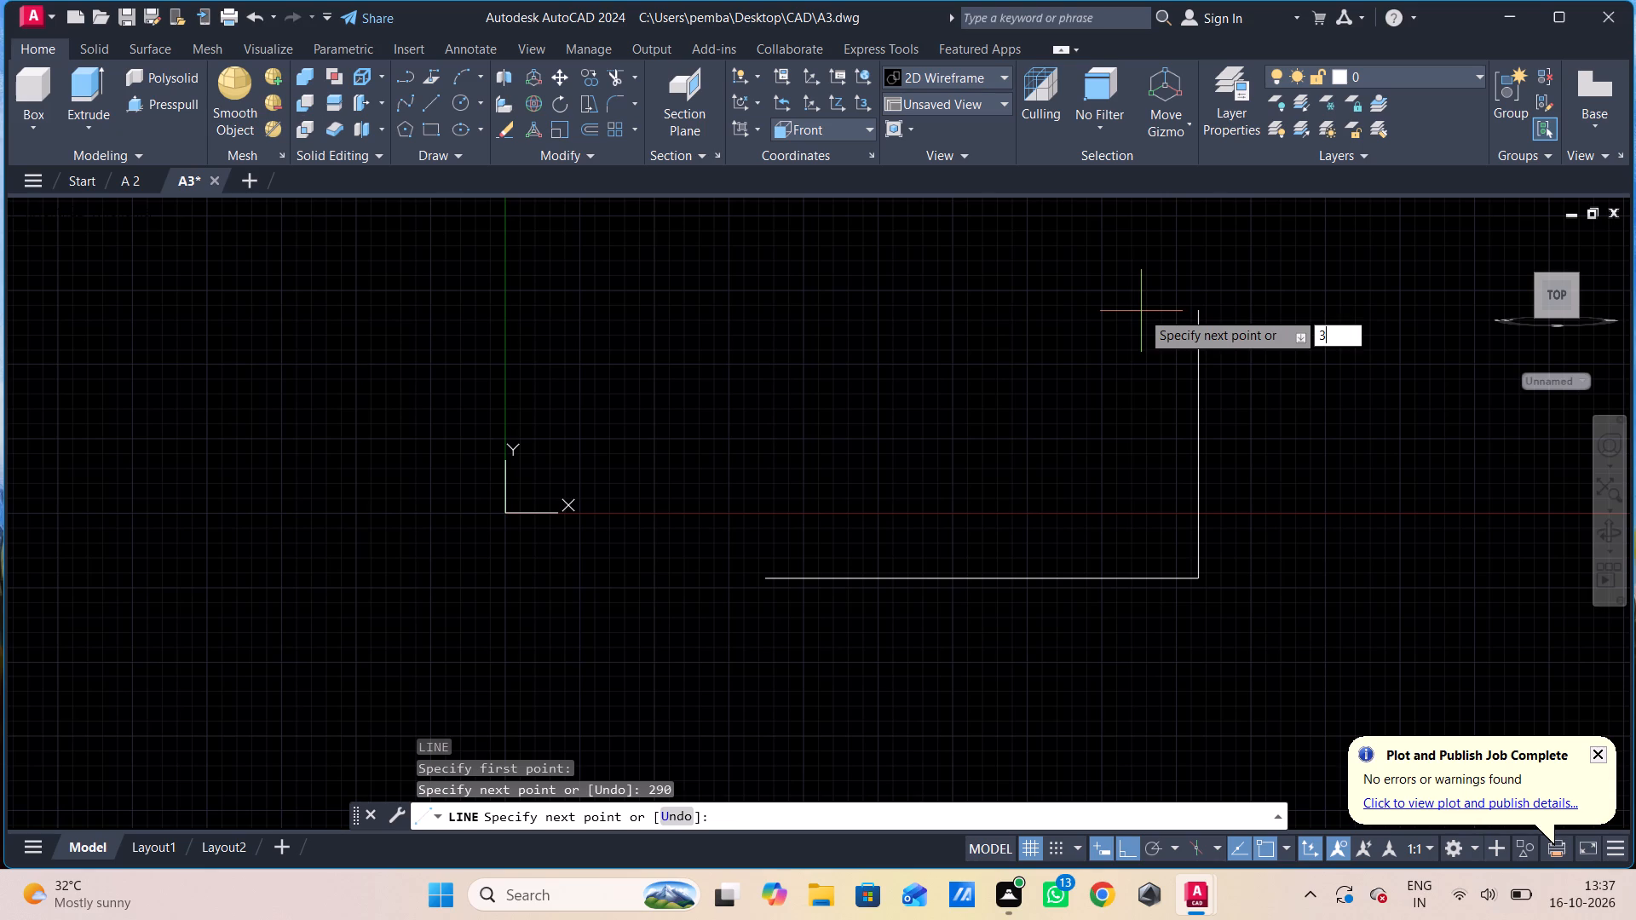
key("Return")
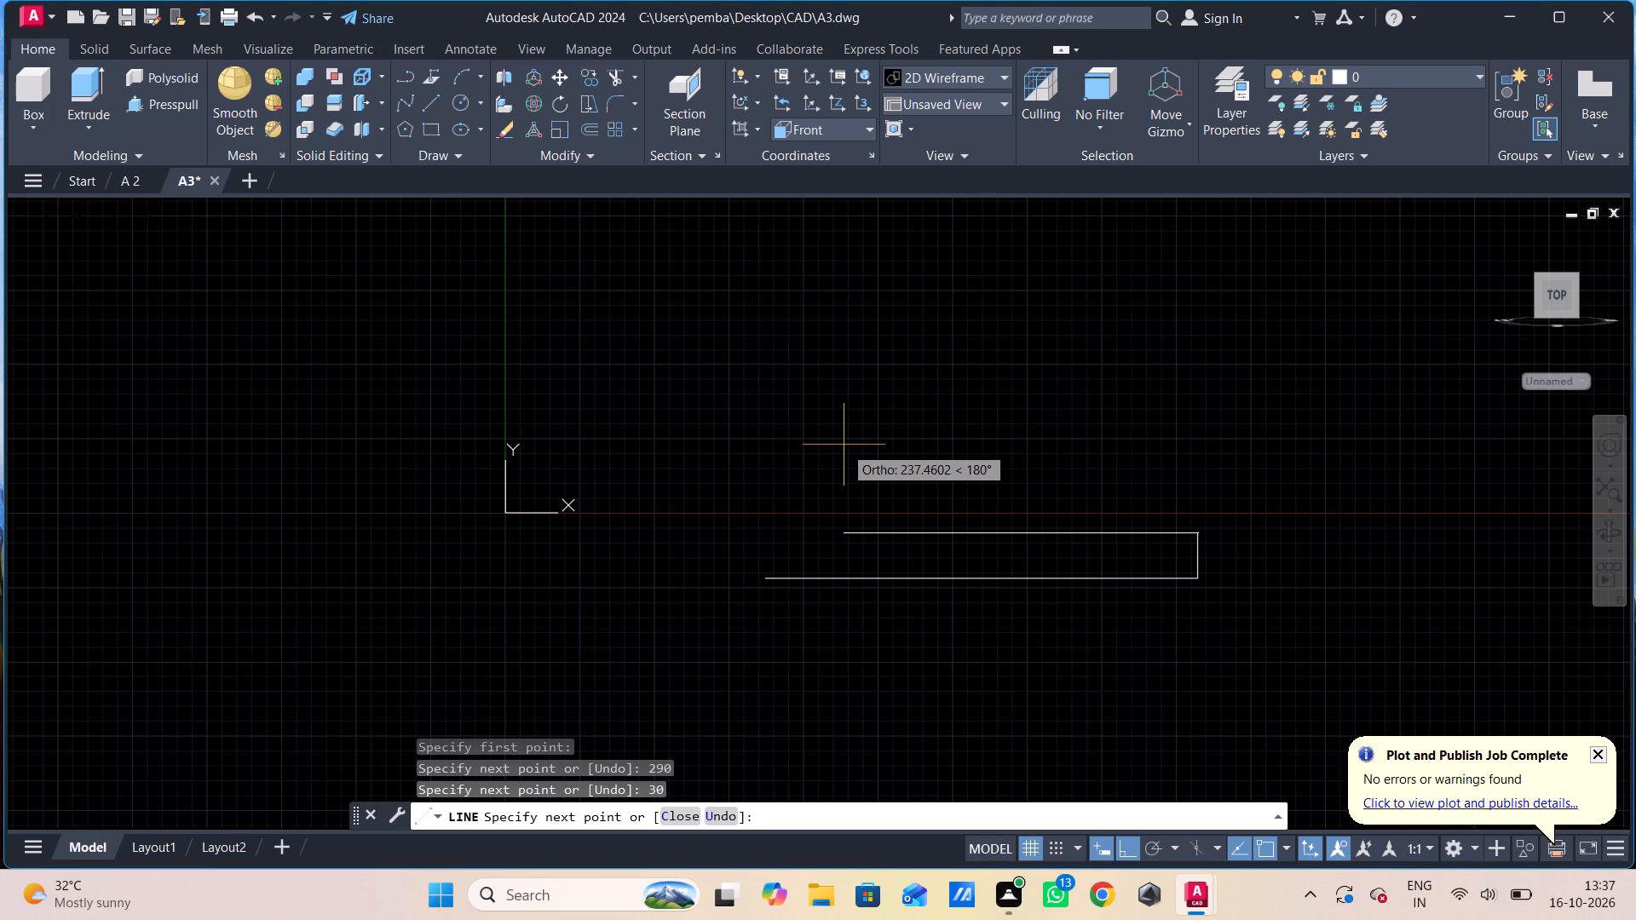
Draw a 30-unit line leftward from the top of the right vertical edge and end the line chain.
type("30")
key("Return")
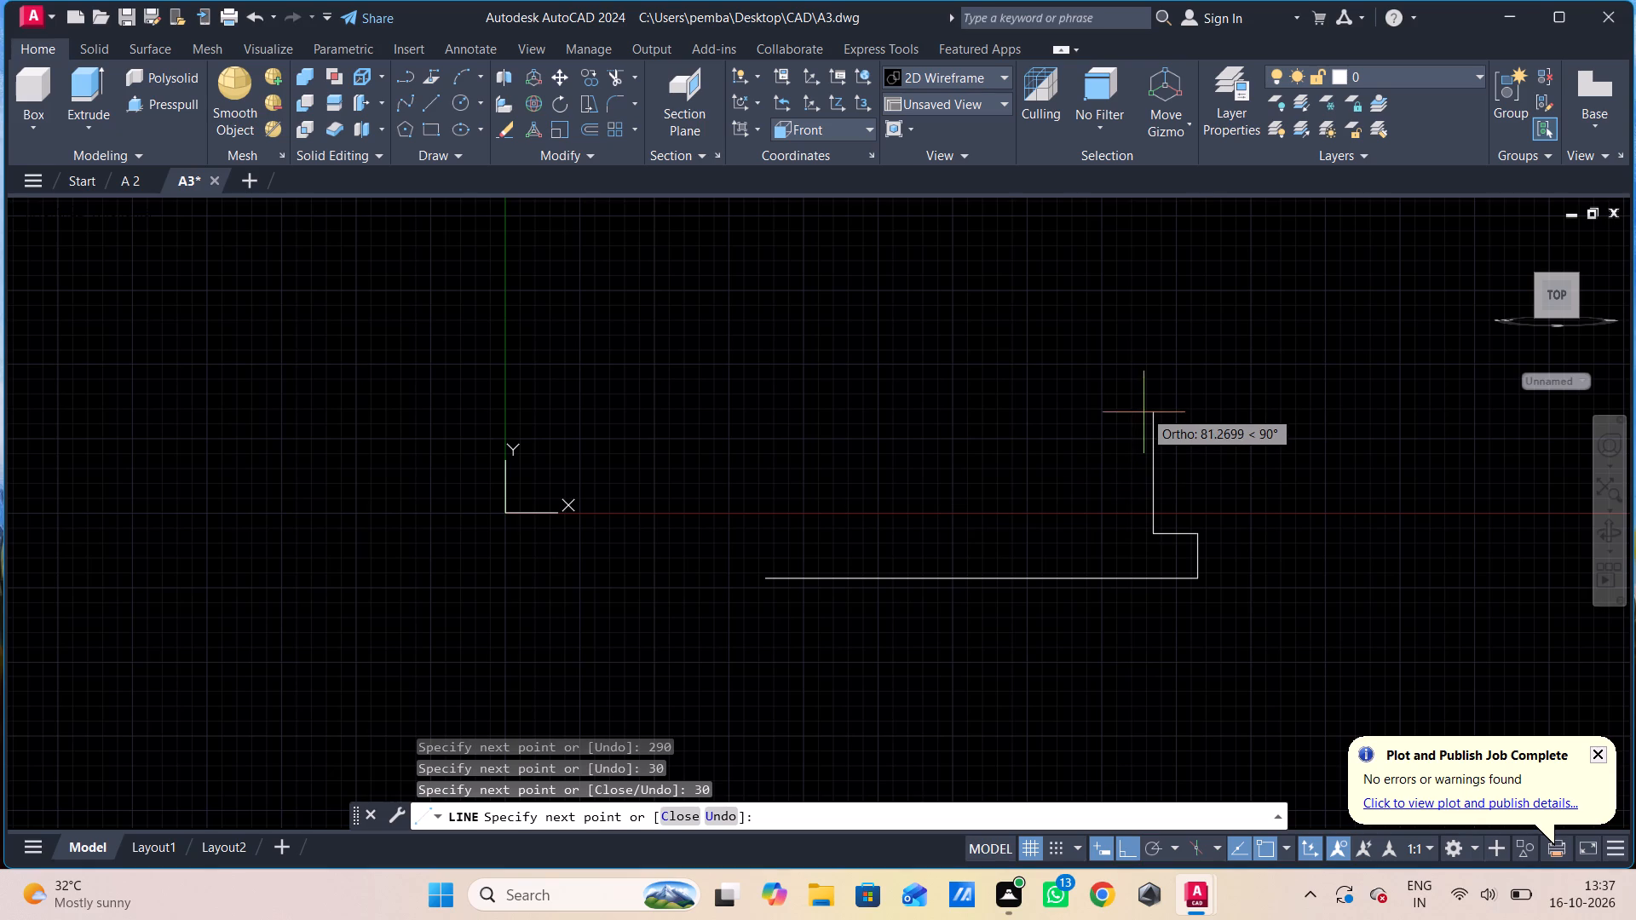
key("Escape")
Draw a 30-unit vertical line up from the left end of the base line.
key("l")
key("space")
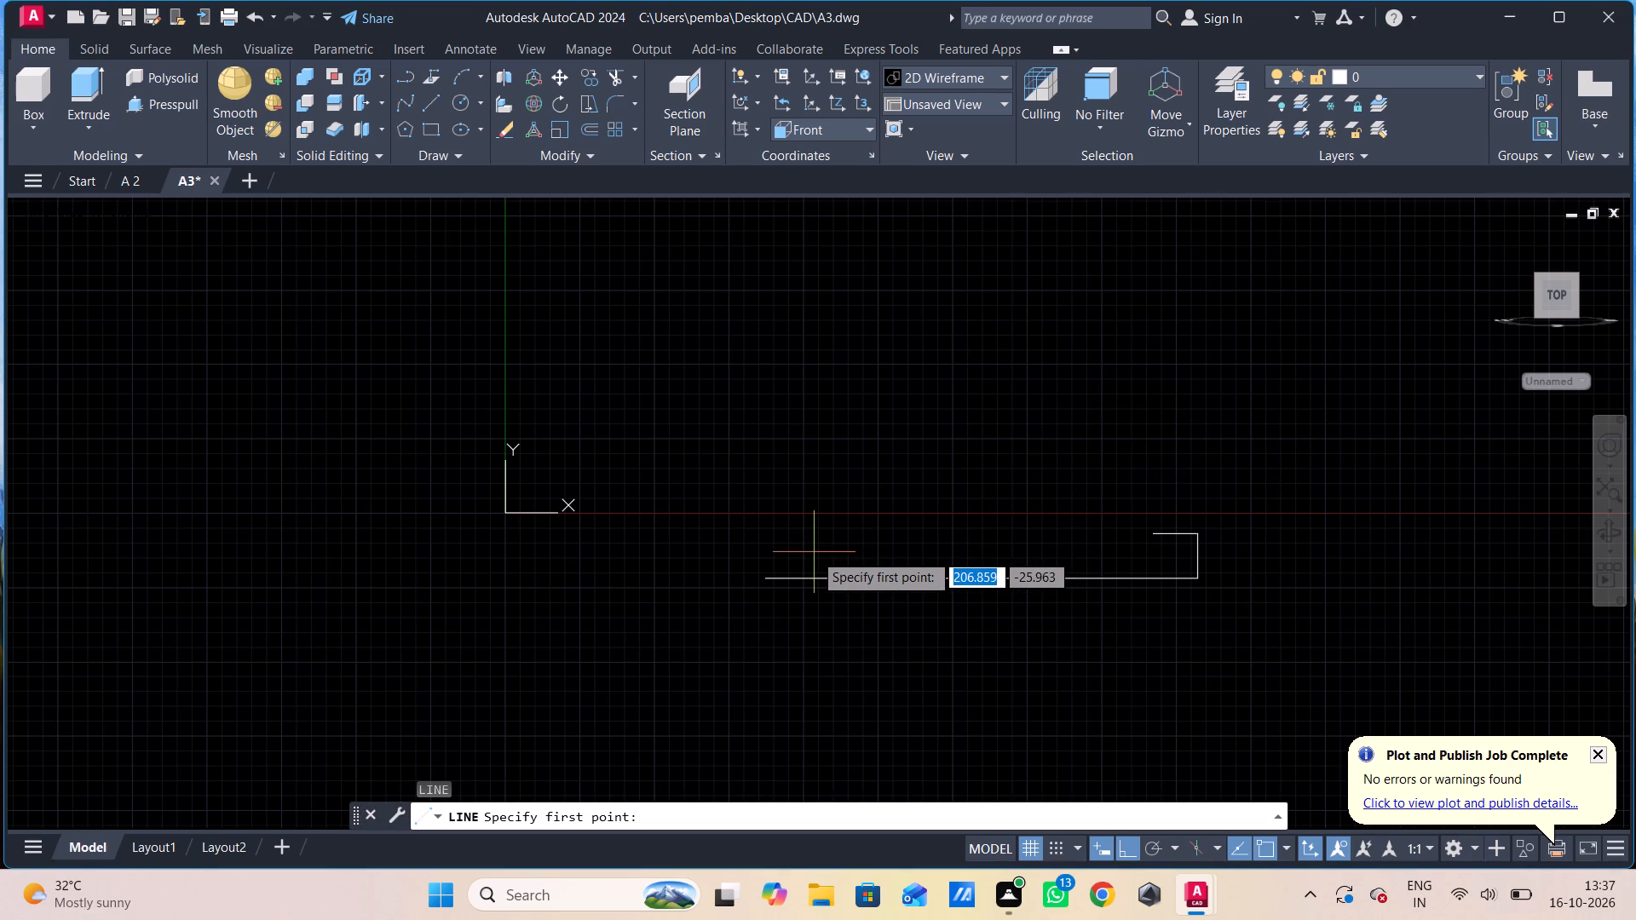
left_click(763, 583)
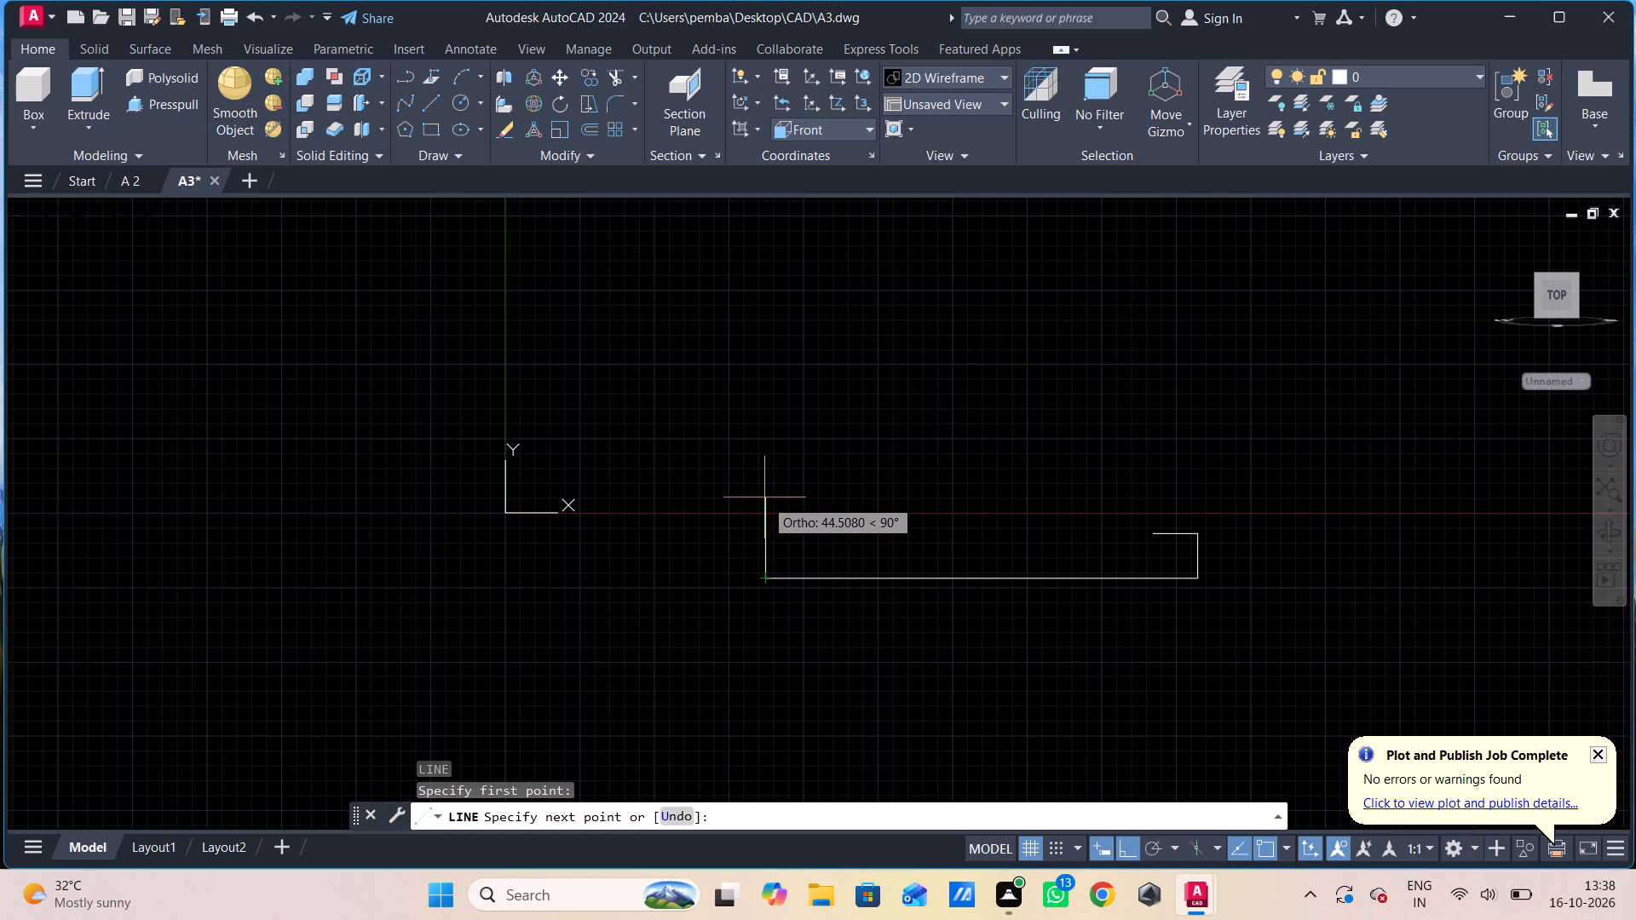
type("30")
key("Return")
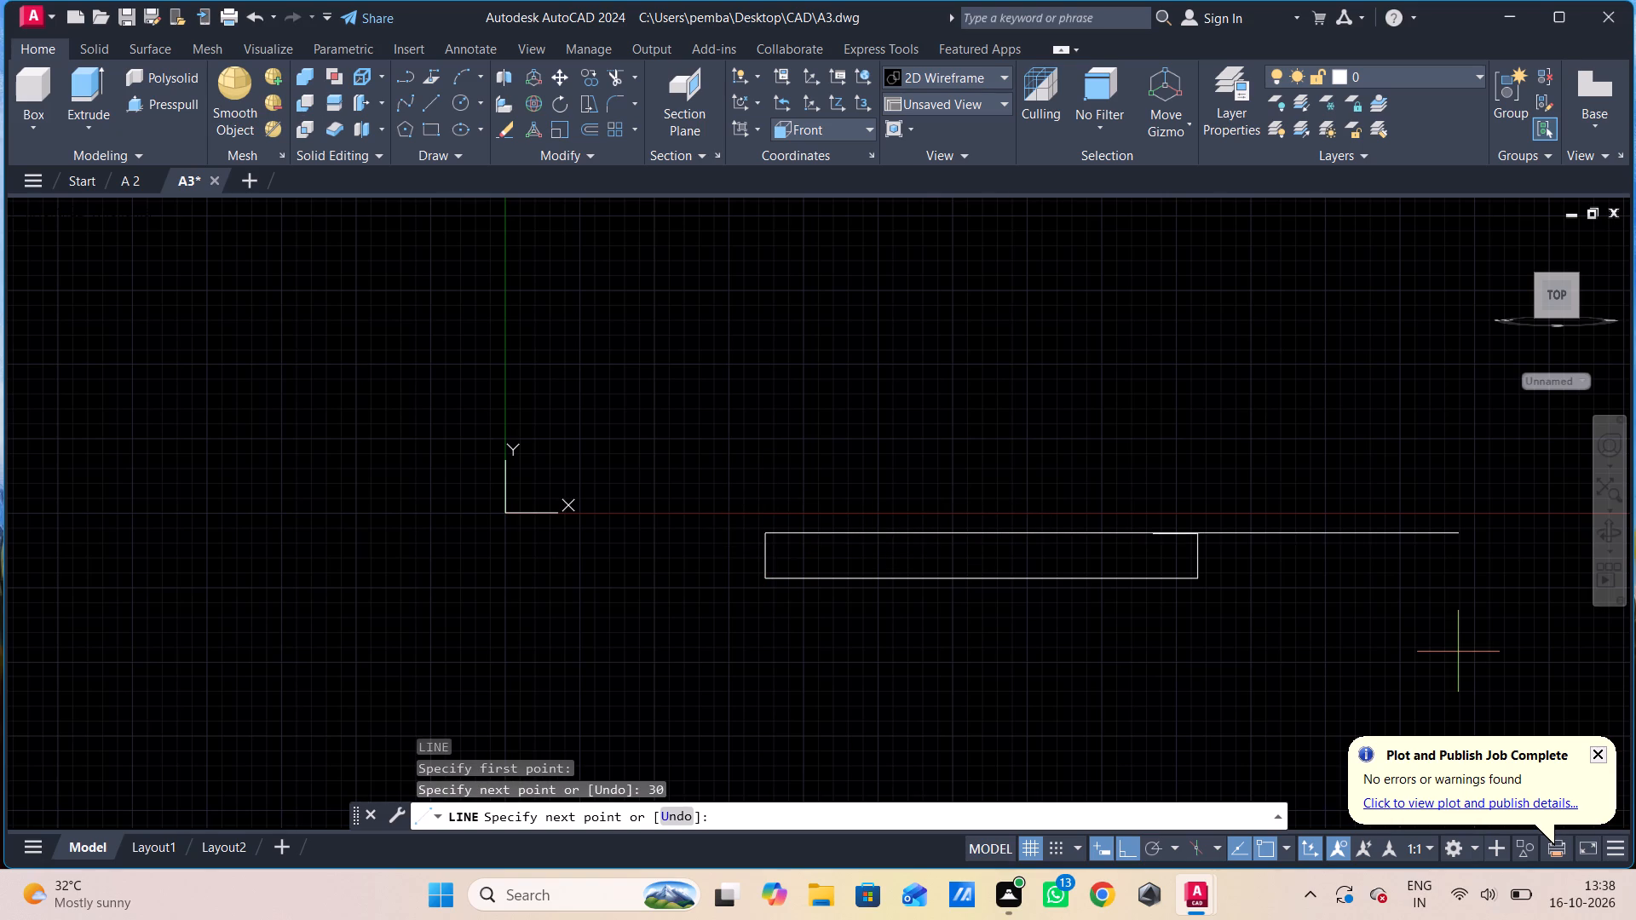
key("Escape")
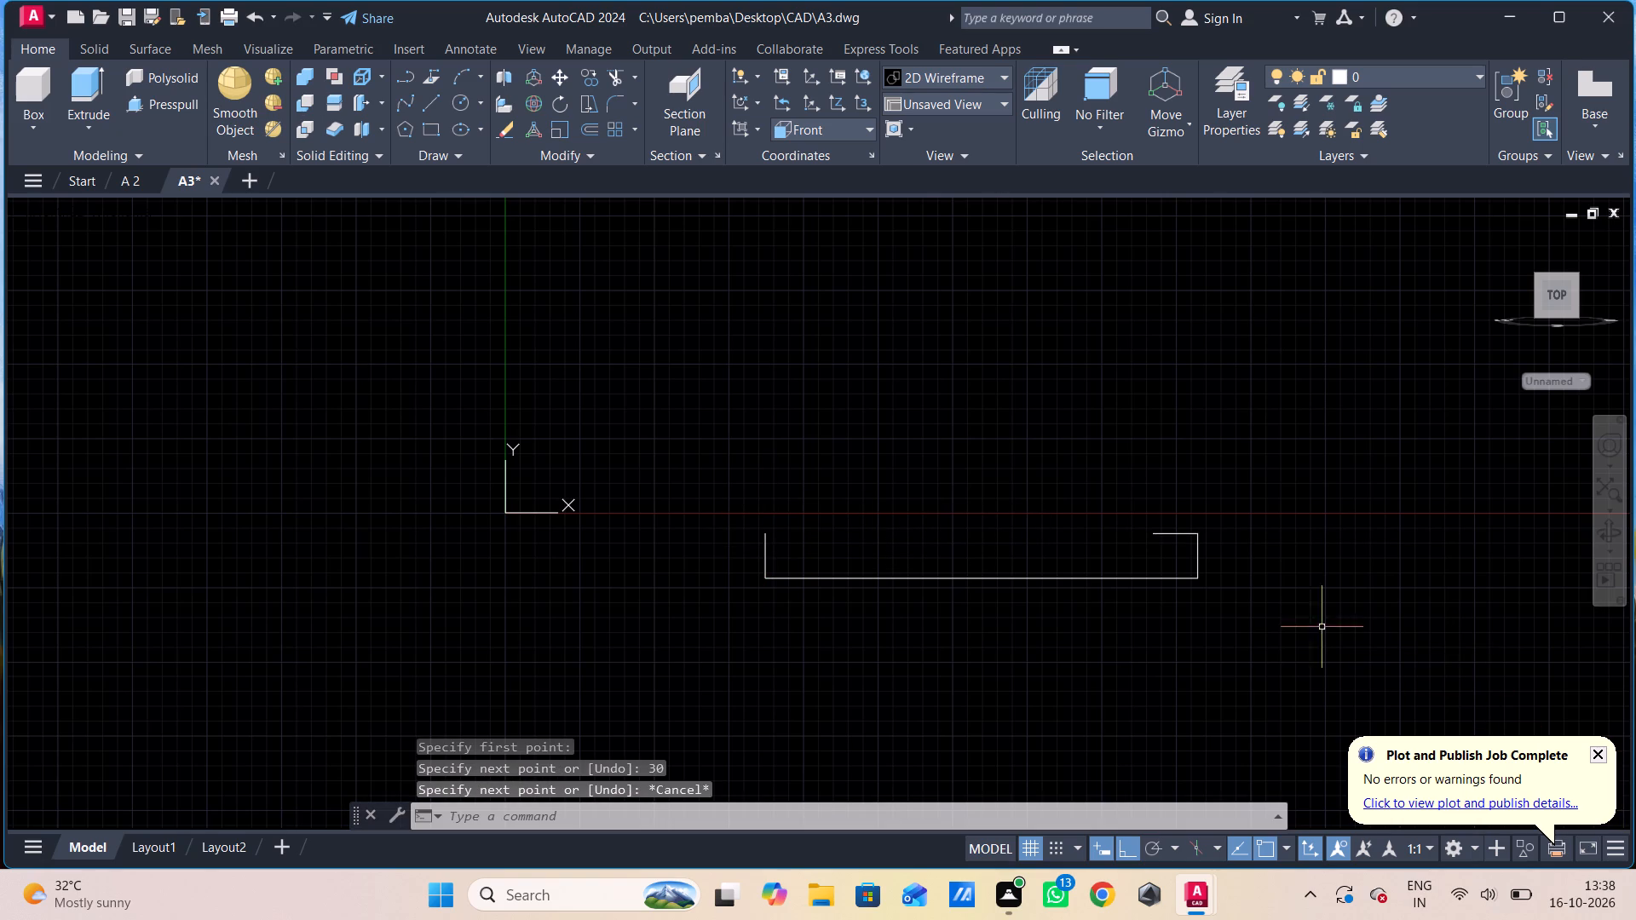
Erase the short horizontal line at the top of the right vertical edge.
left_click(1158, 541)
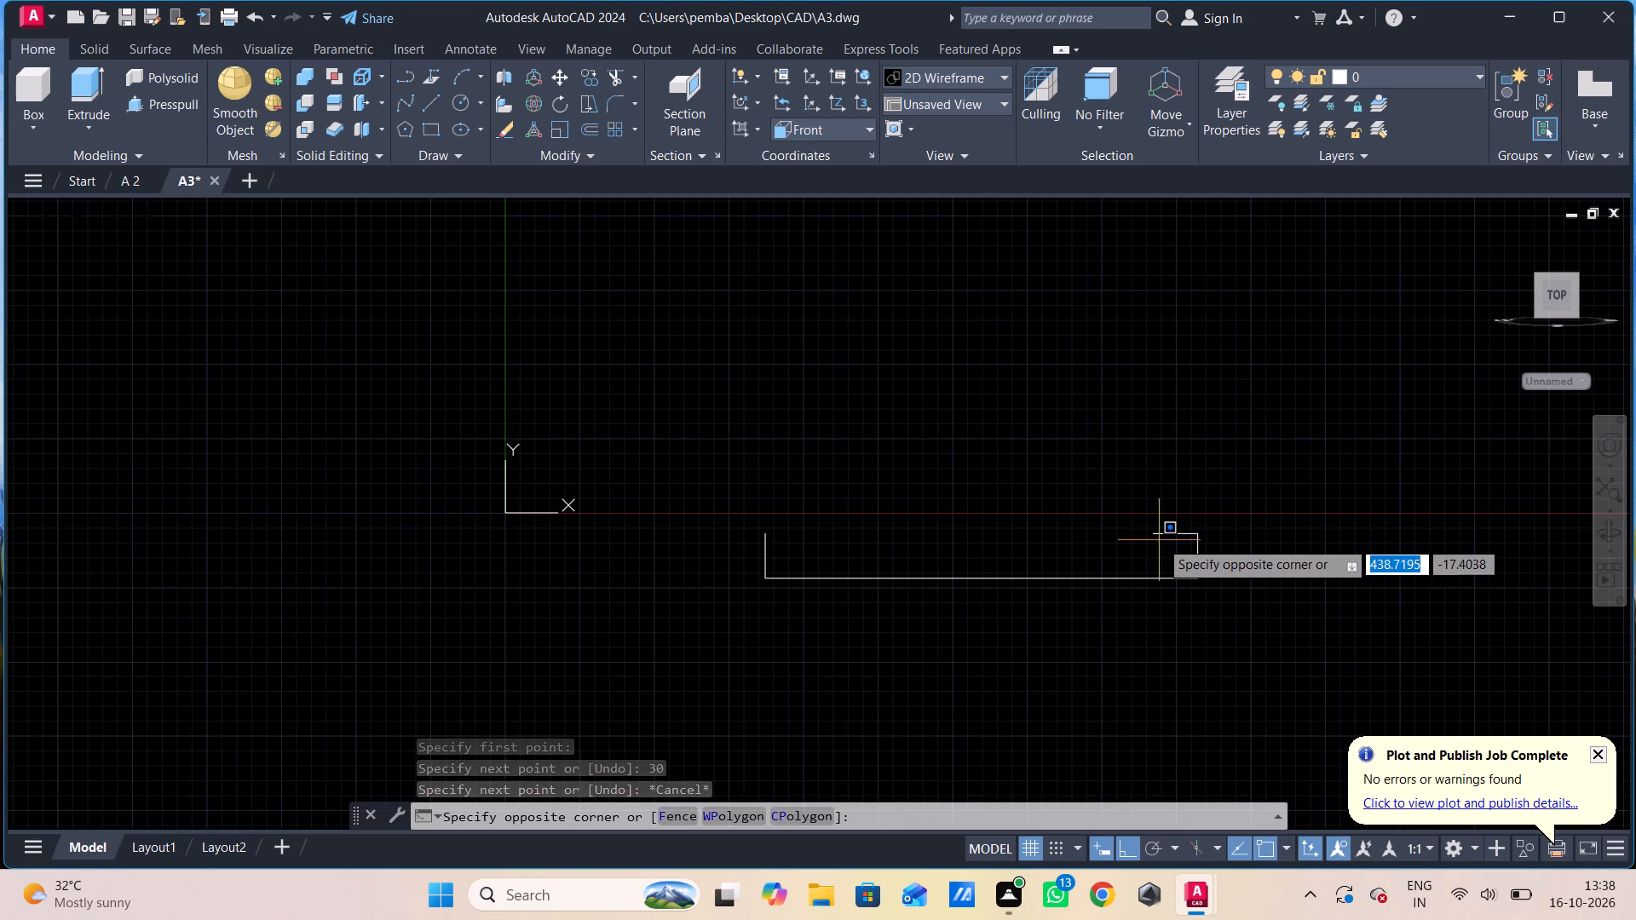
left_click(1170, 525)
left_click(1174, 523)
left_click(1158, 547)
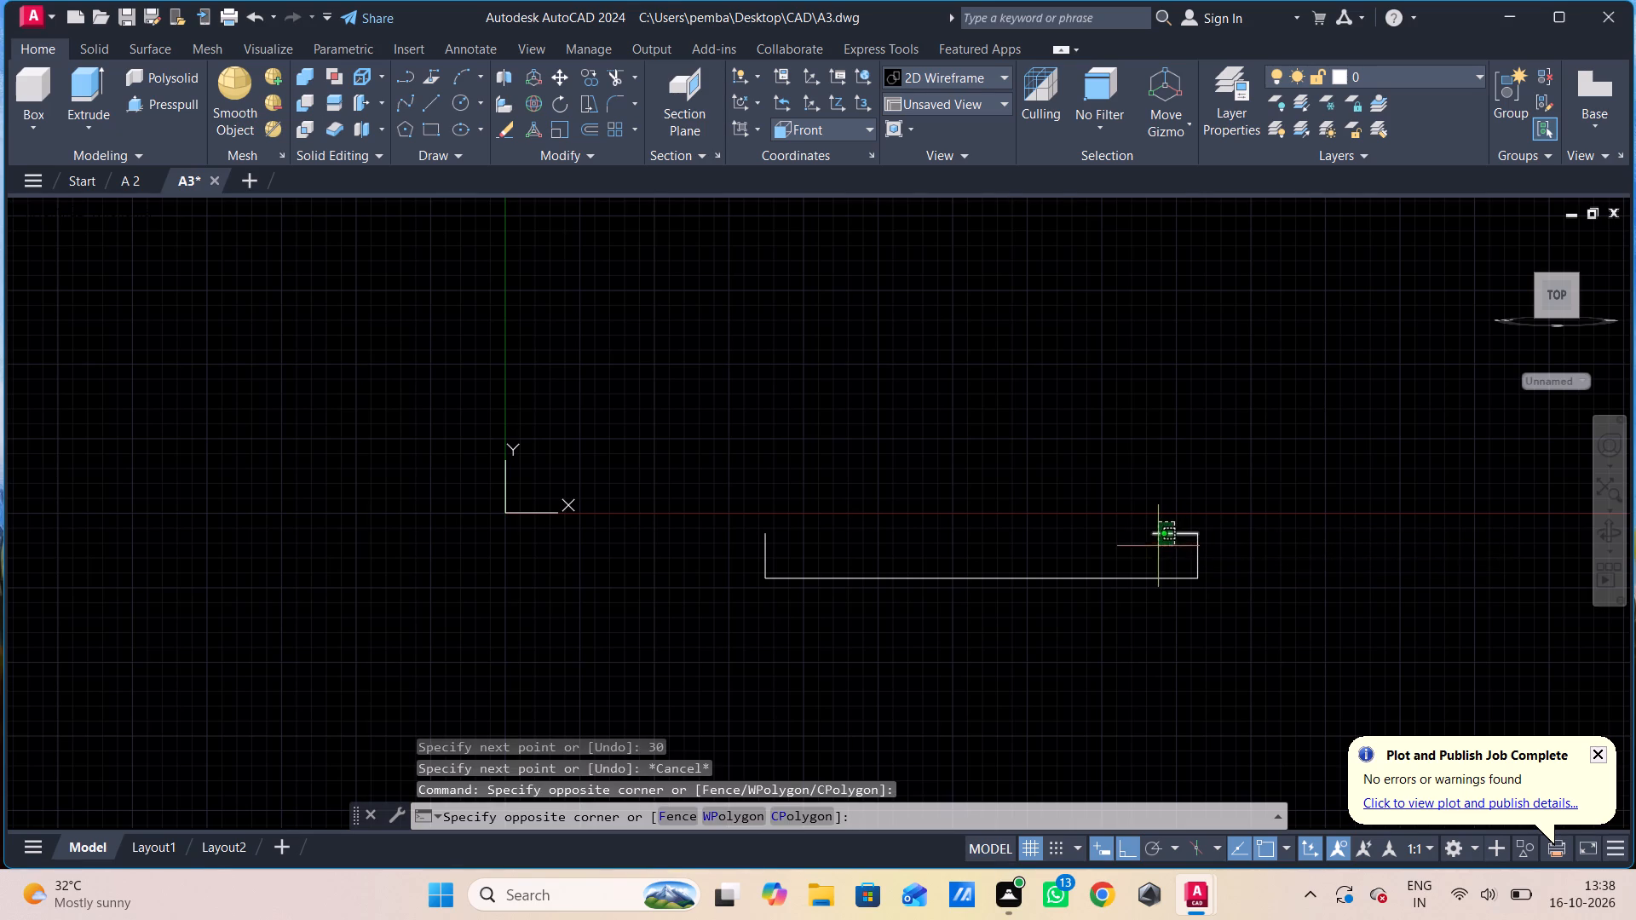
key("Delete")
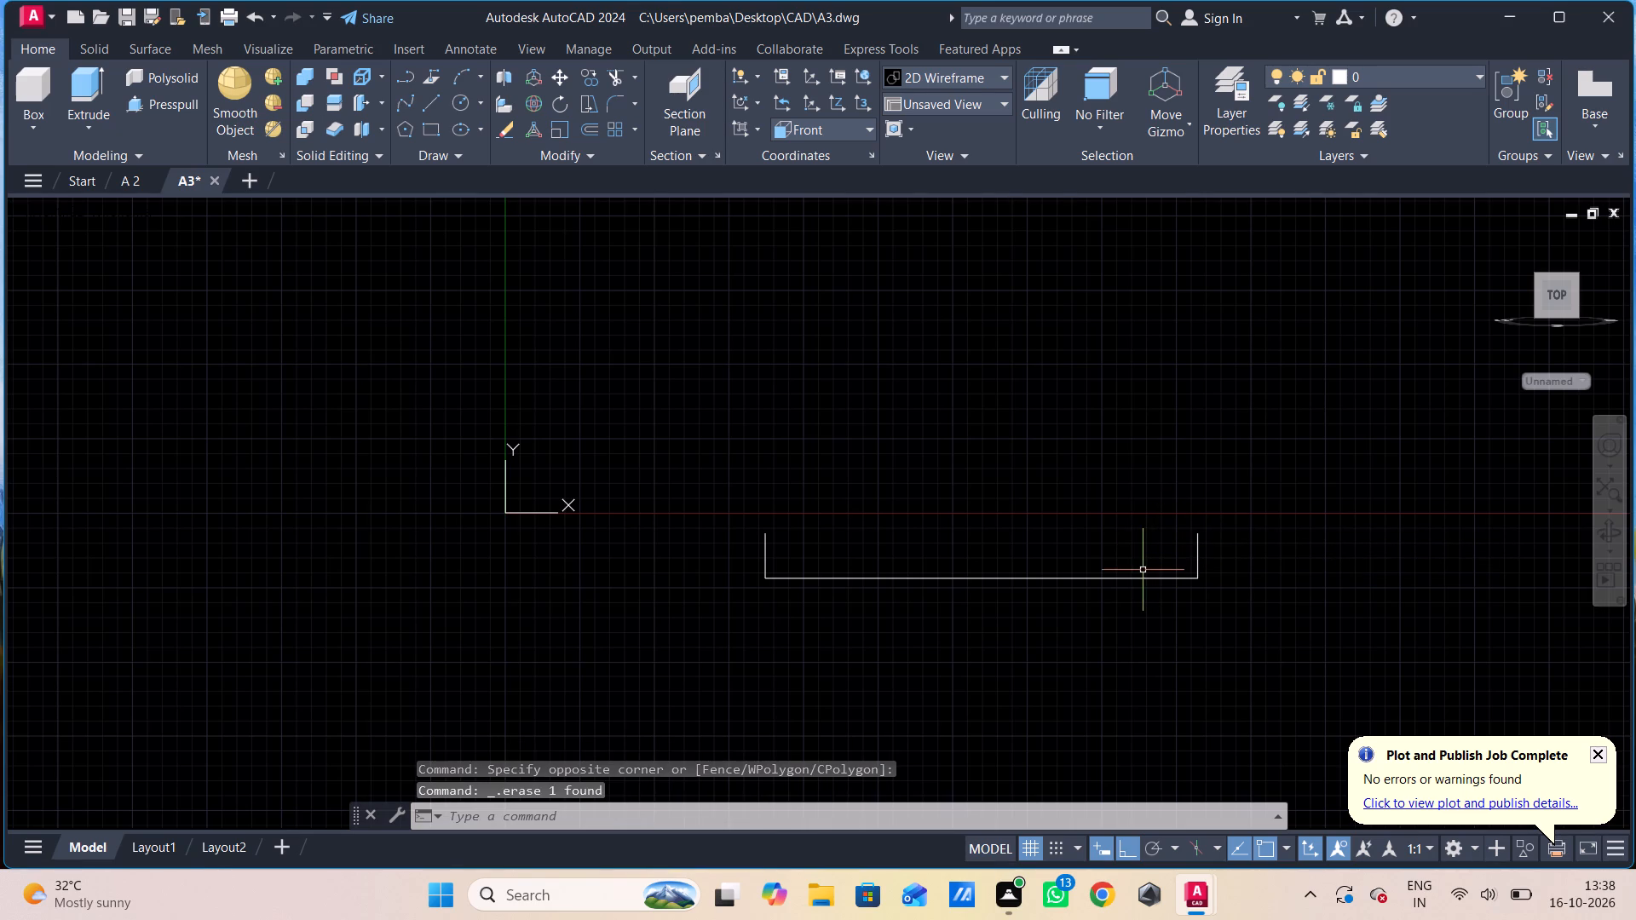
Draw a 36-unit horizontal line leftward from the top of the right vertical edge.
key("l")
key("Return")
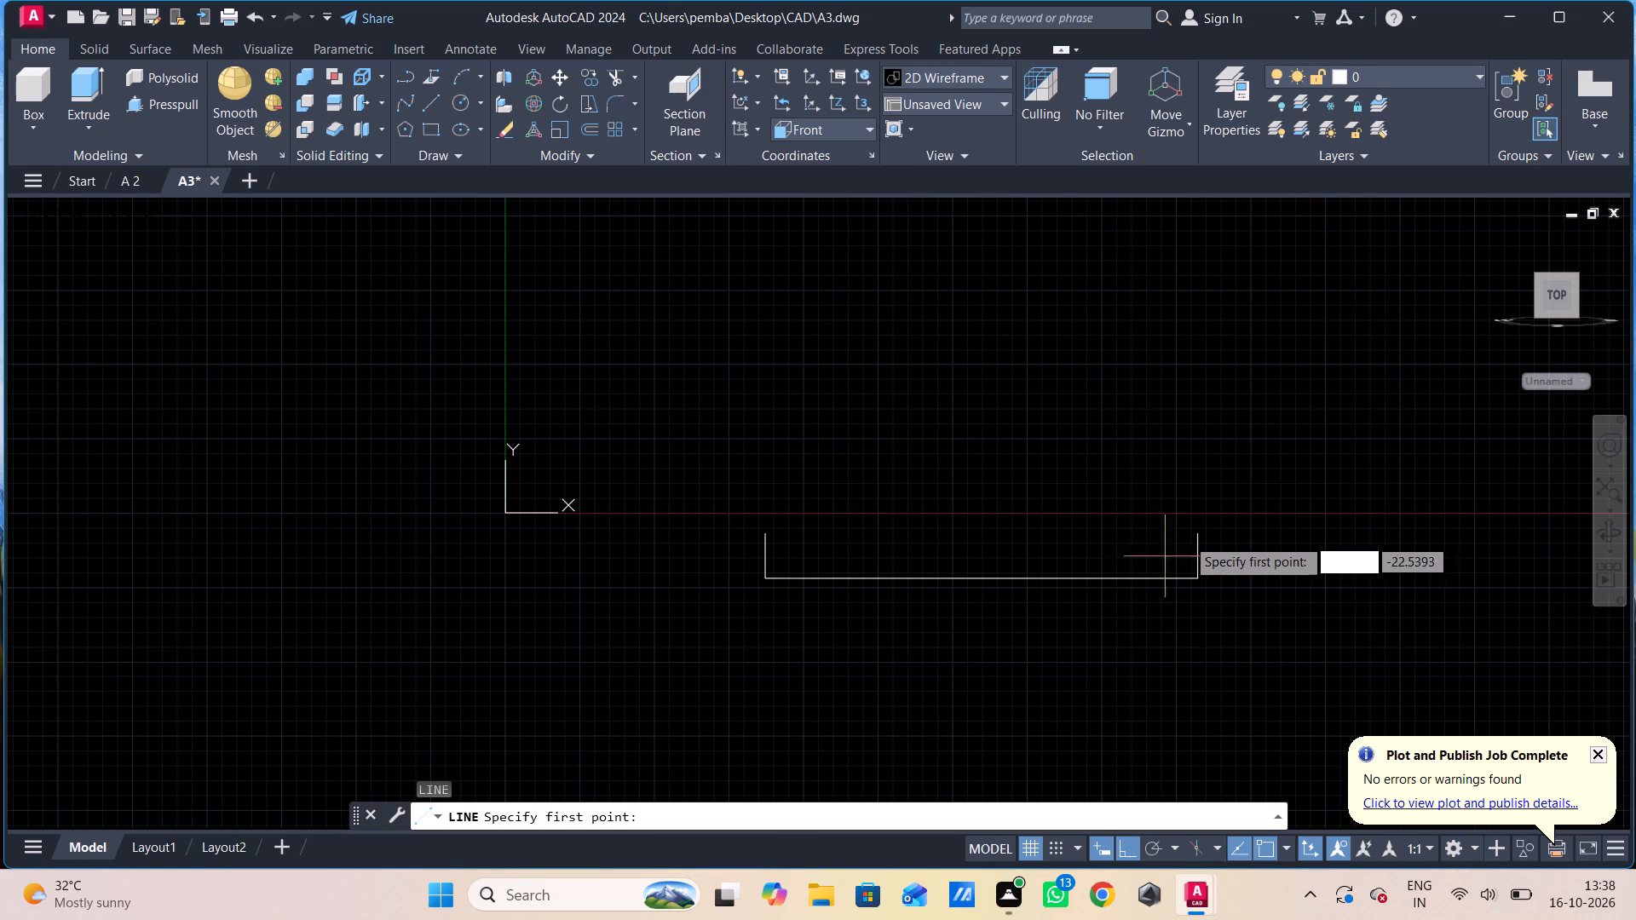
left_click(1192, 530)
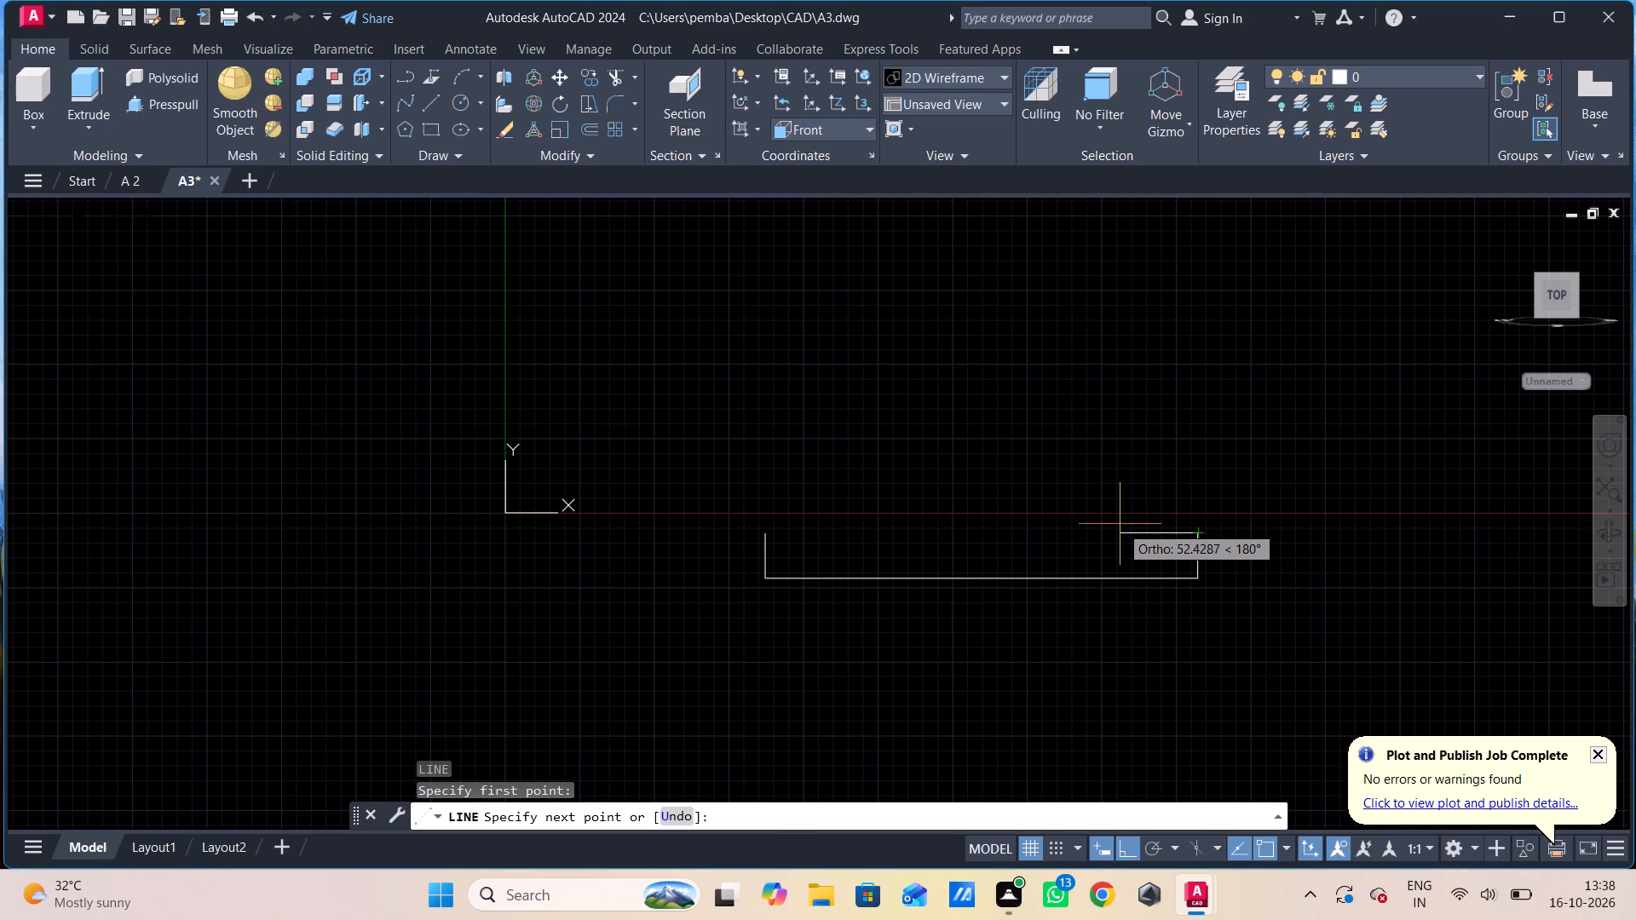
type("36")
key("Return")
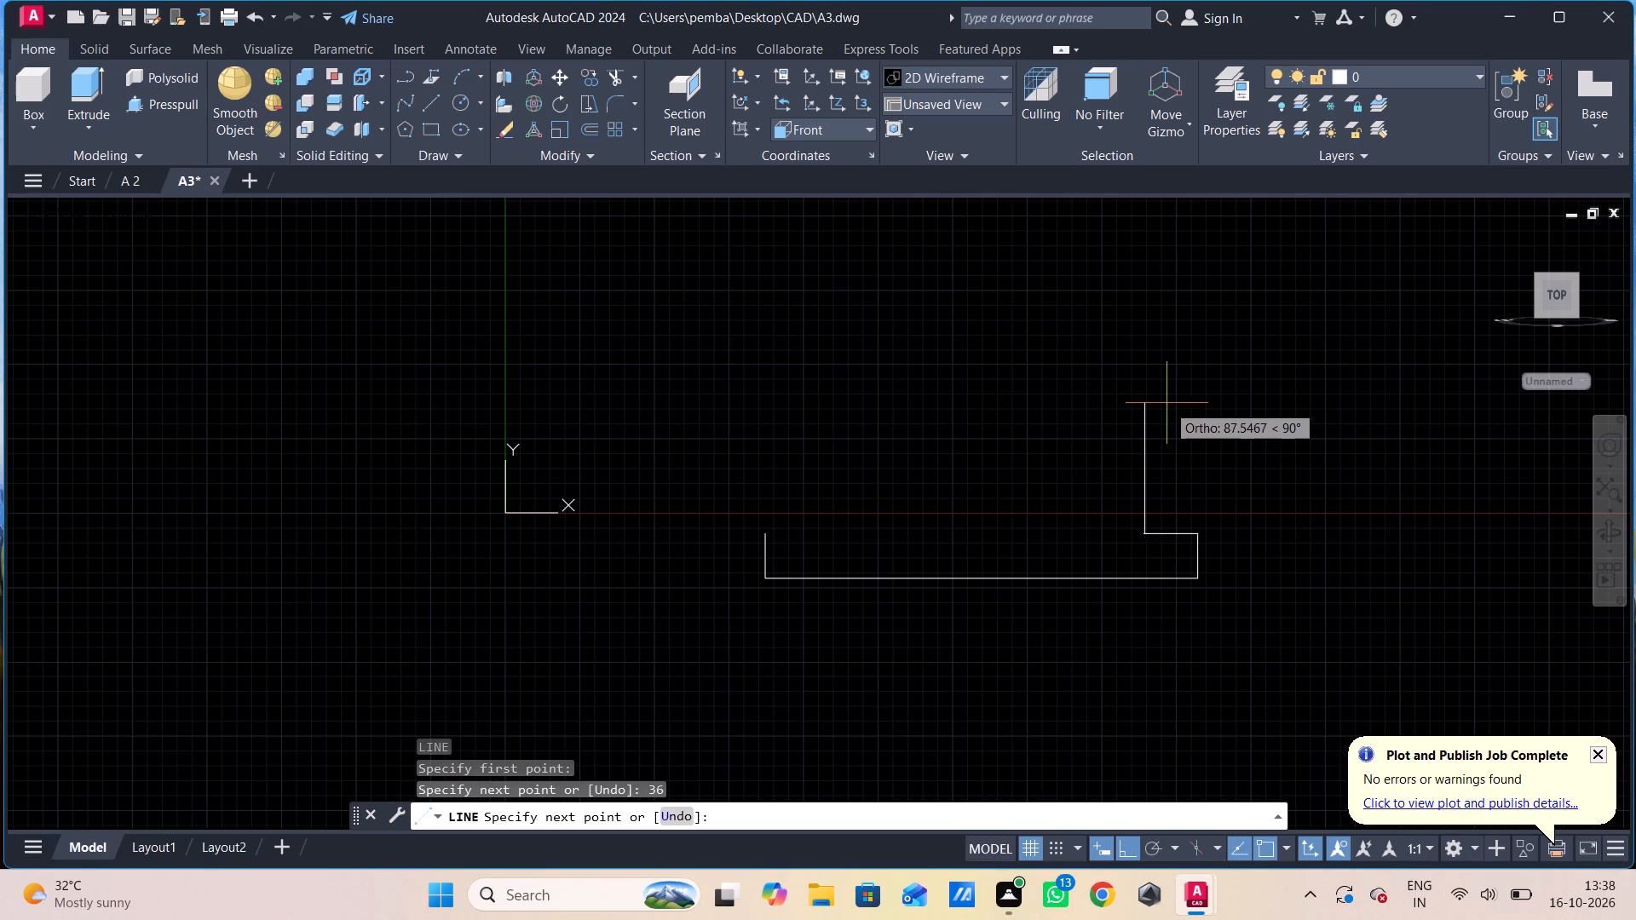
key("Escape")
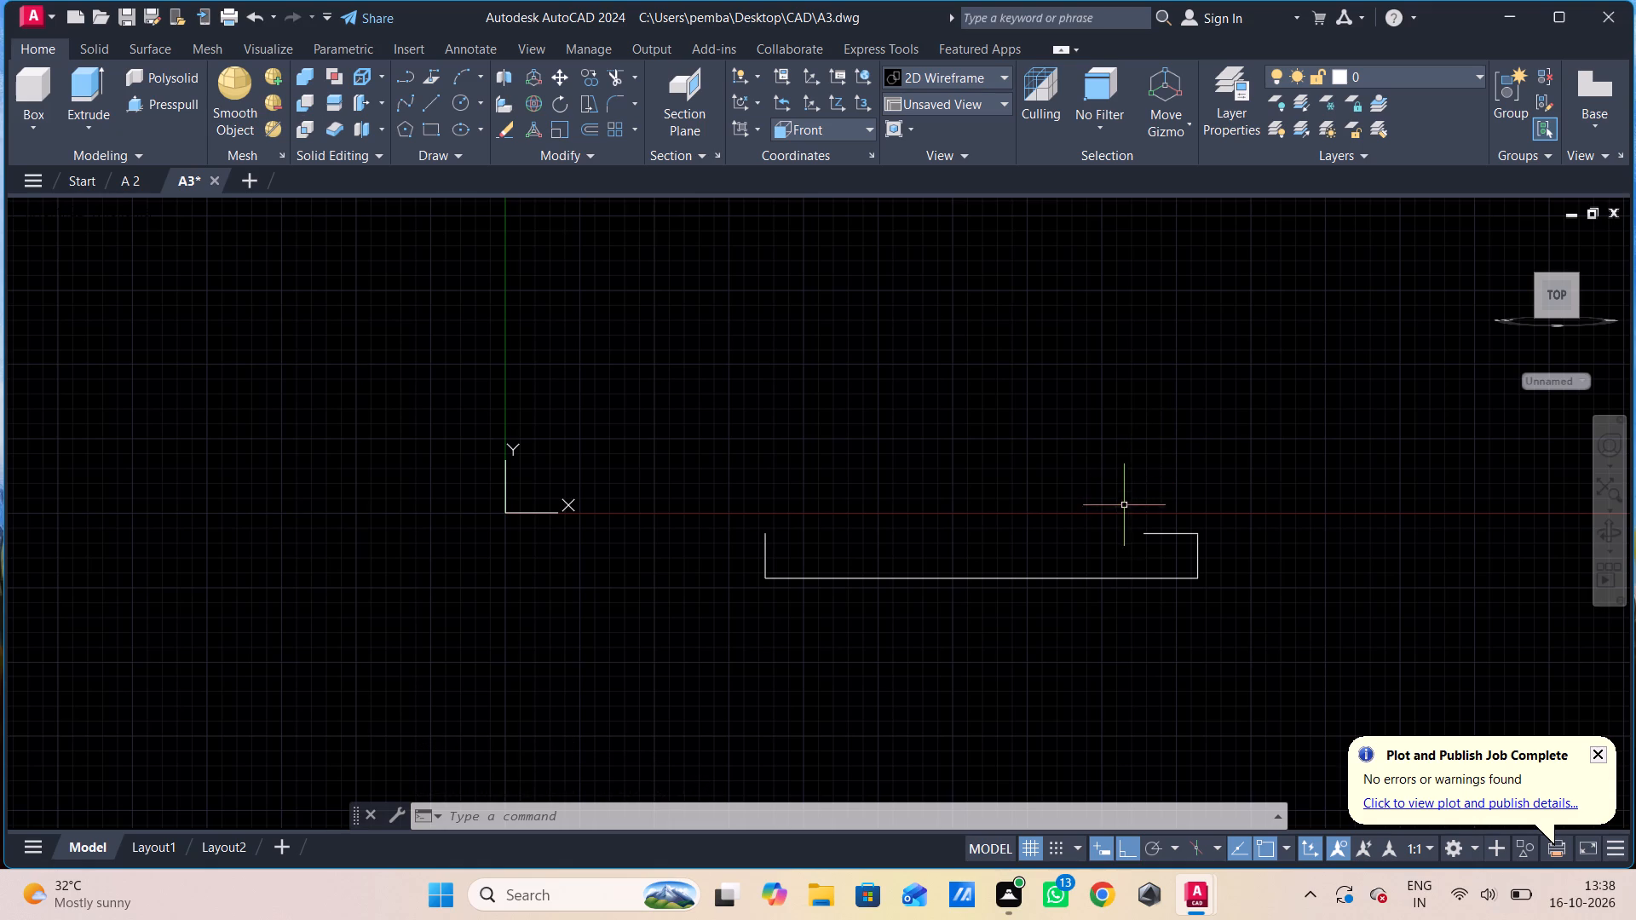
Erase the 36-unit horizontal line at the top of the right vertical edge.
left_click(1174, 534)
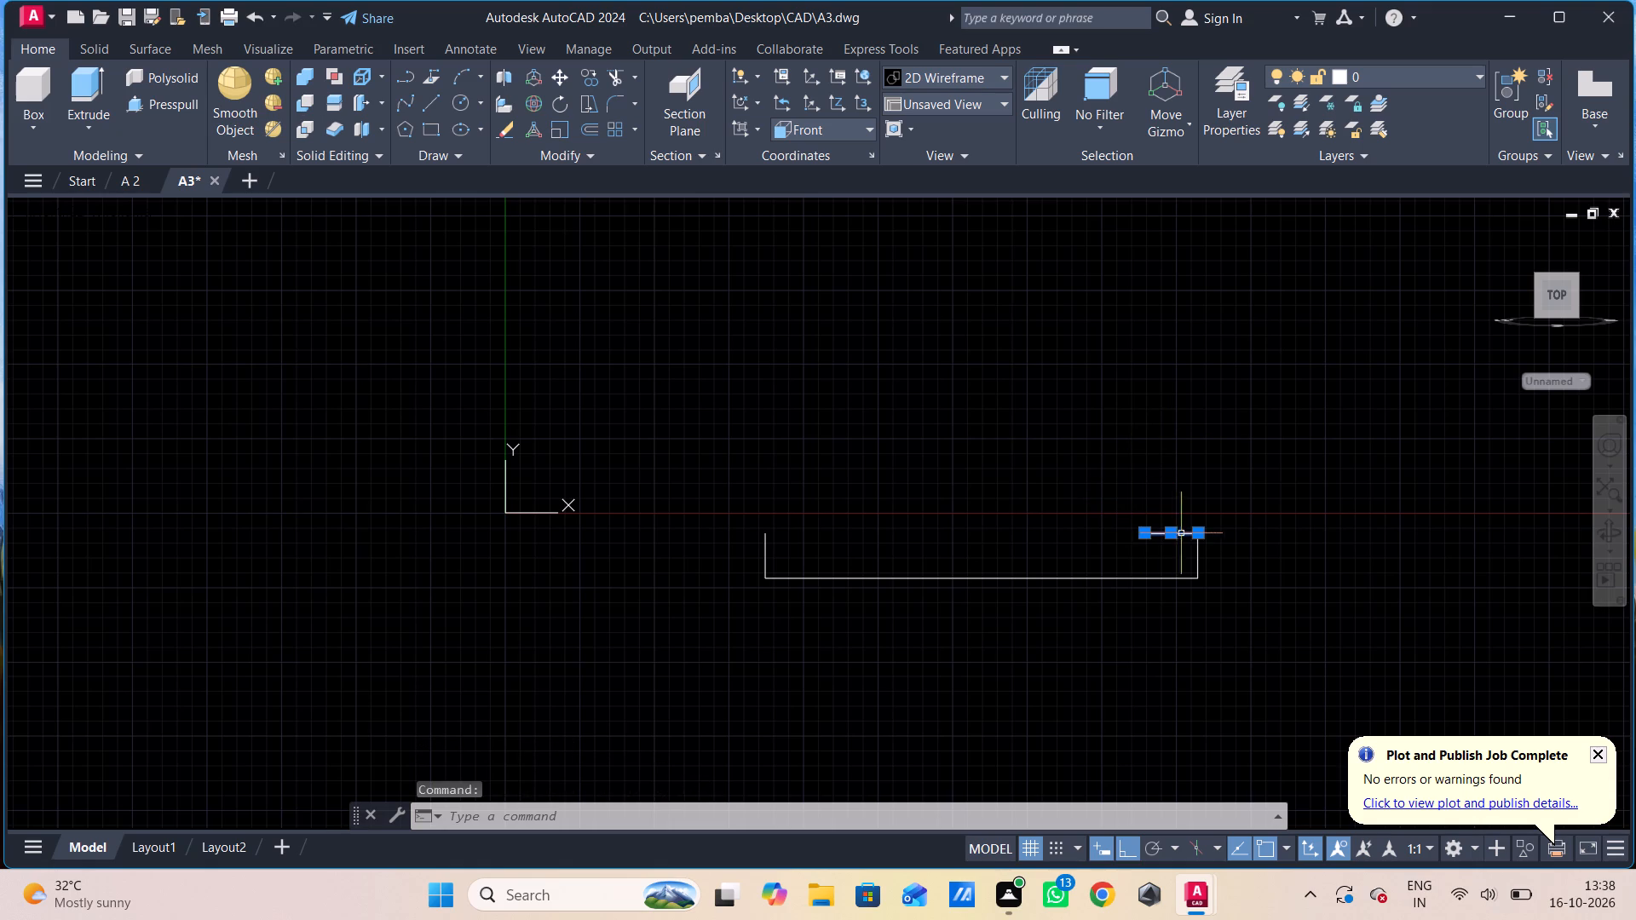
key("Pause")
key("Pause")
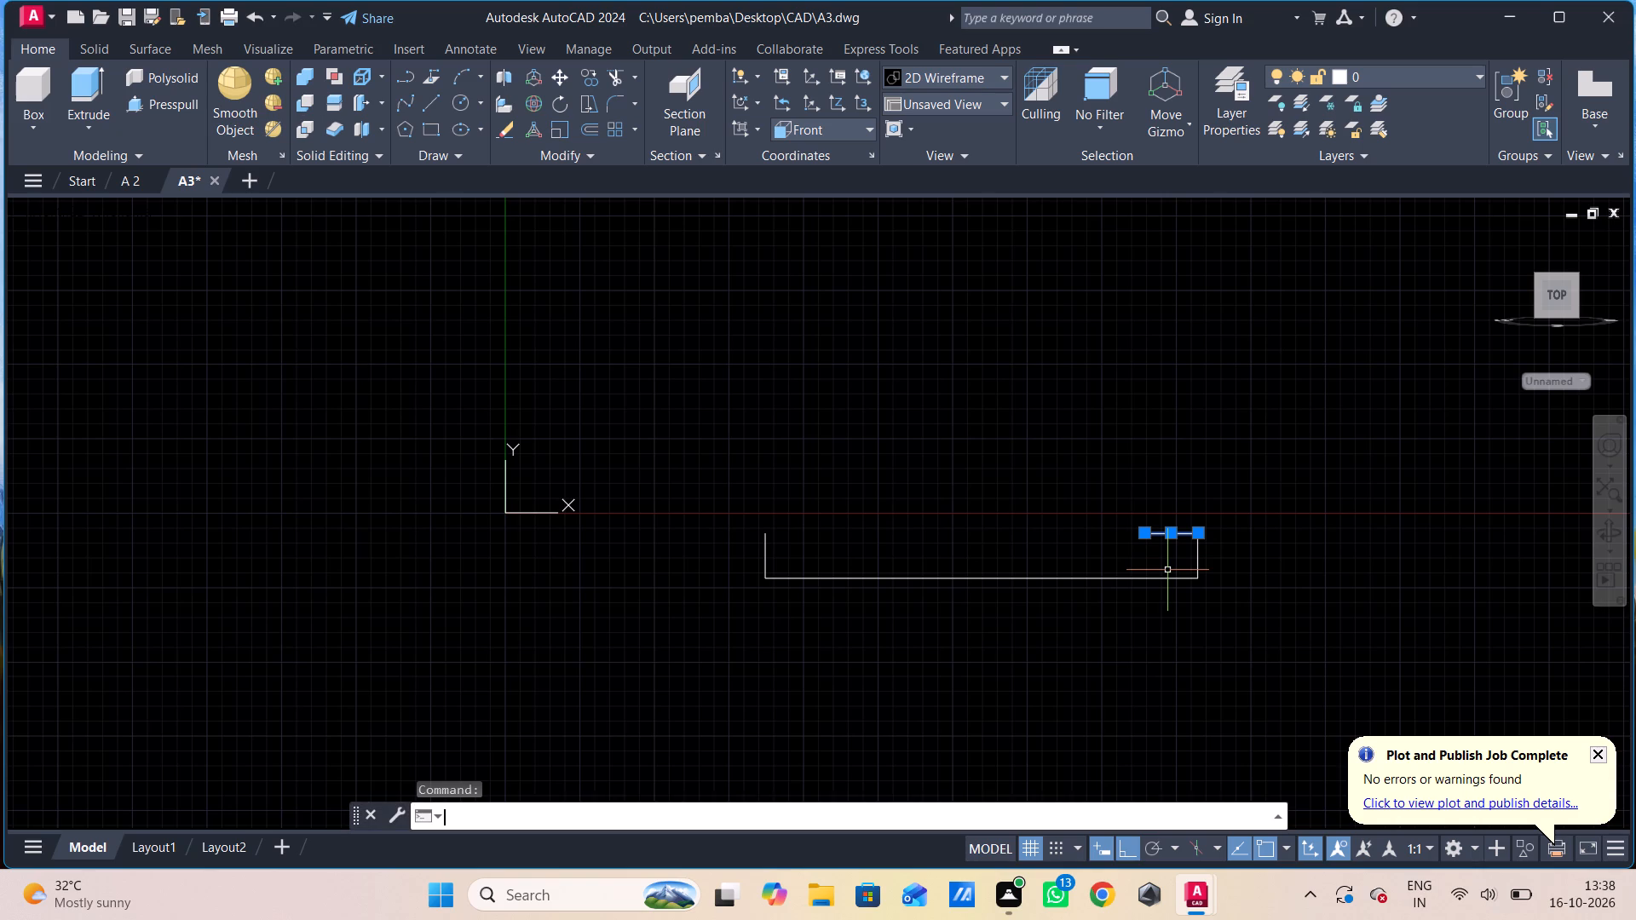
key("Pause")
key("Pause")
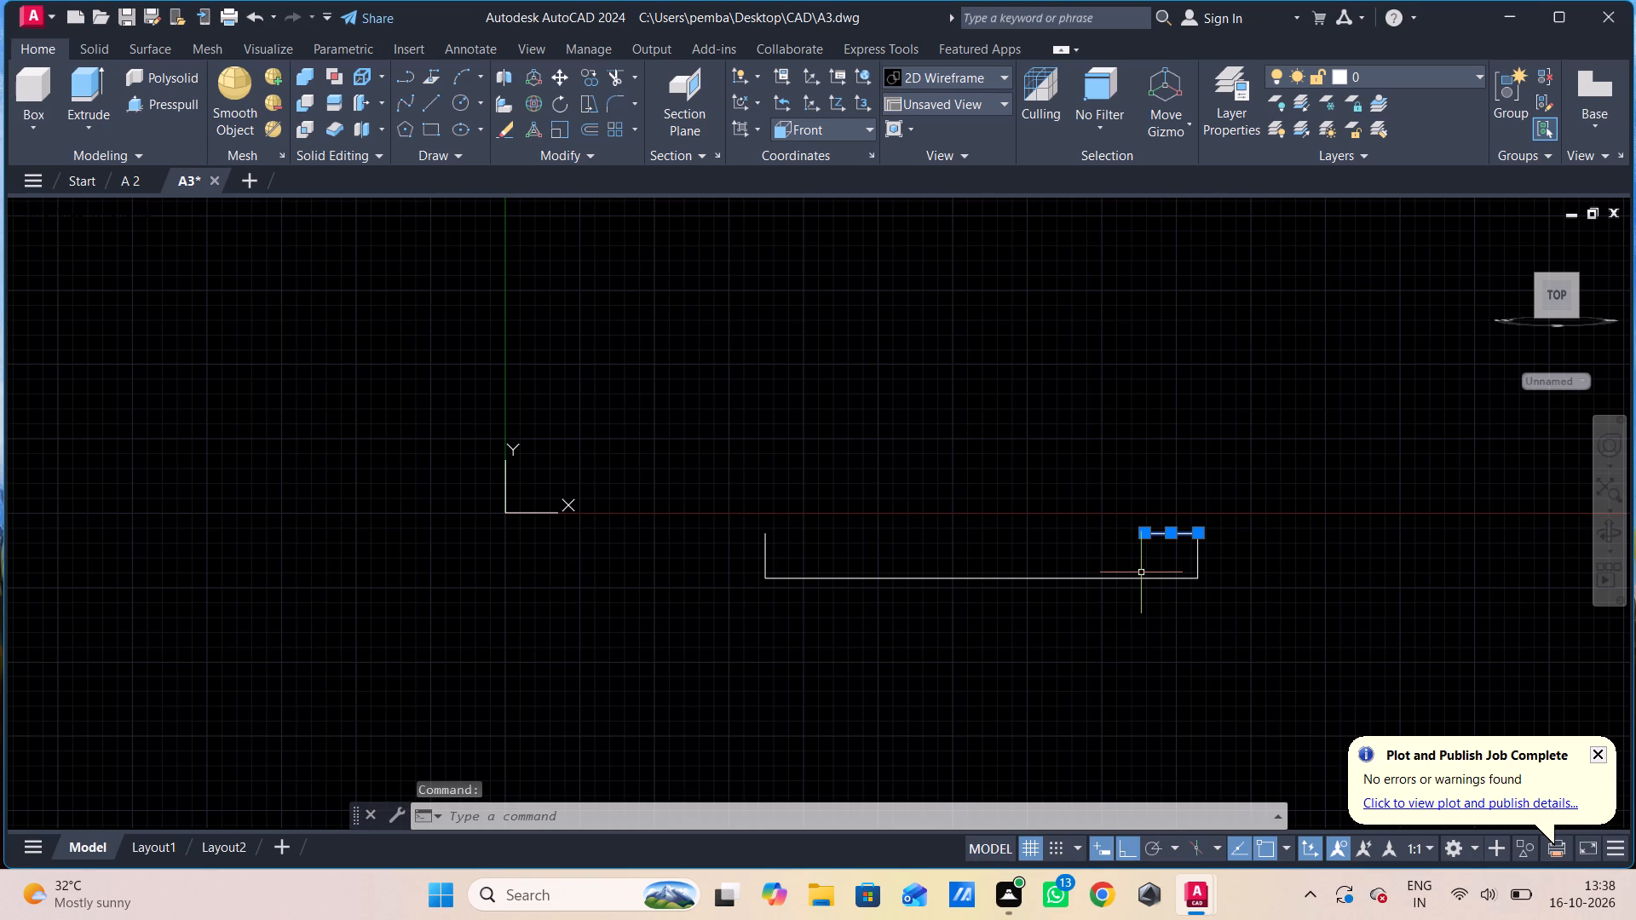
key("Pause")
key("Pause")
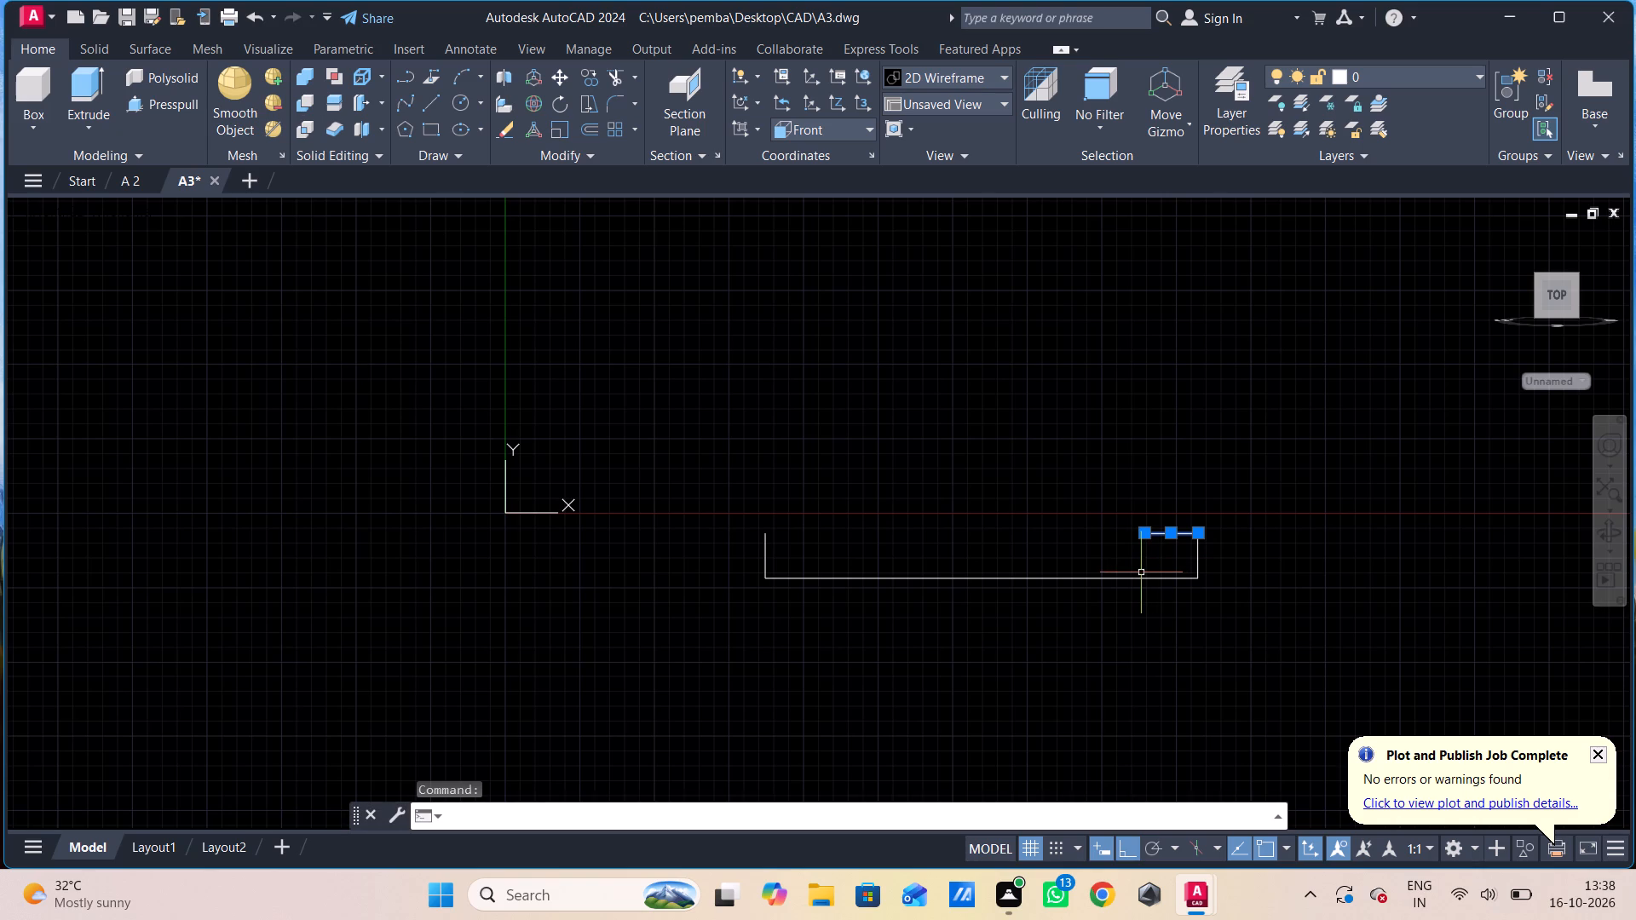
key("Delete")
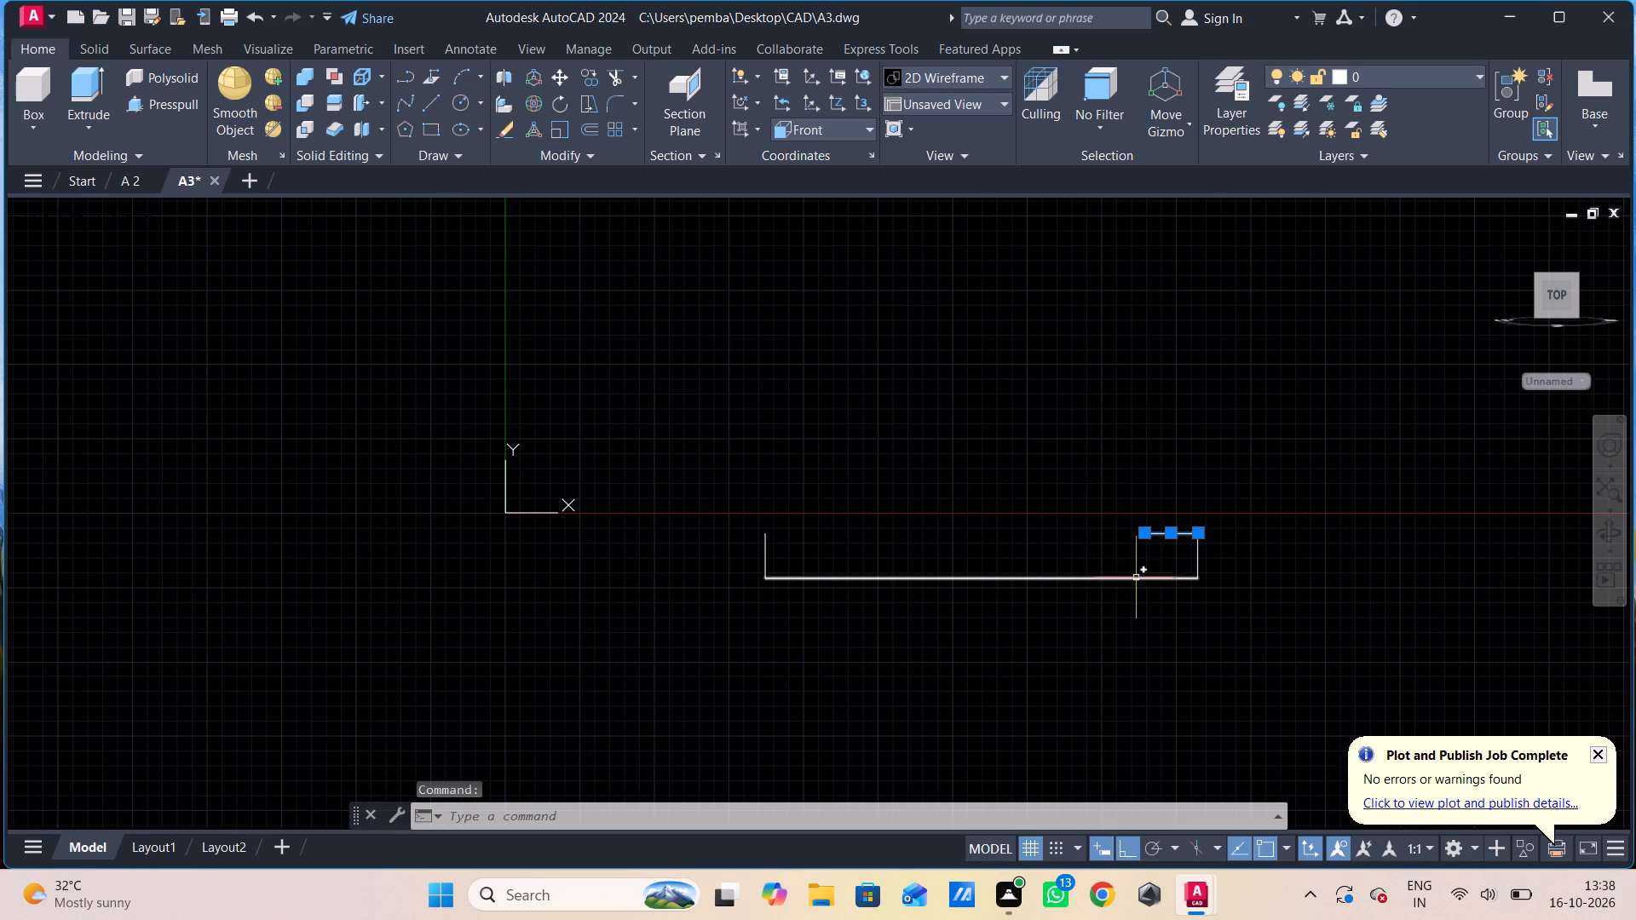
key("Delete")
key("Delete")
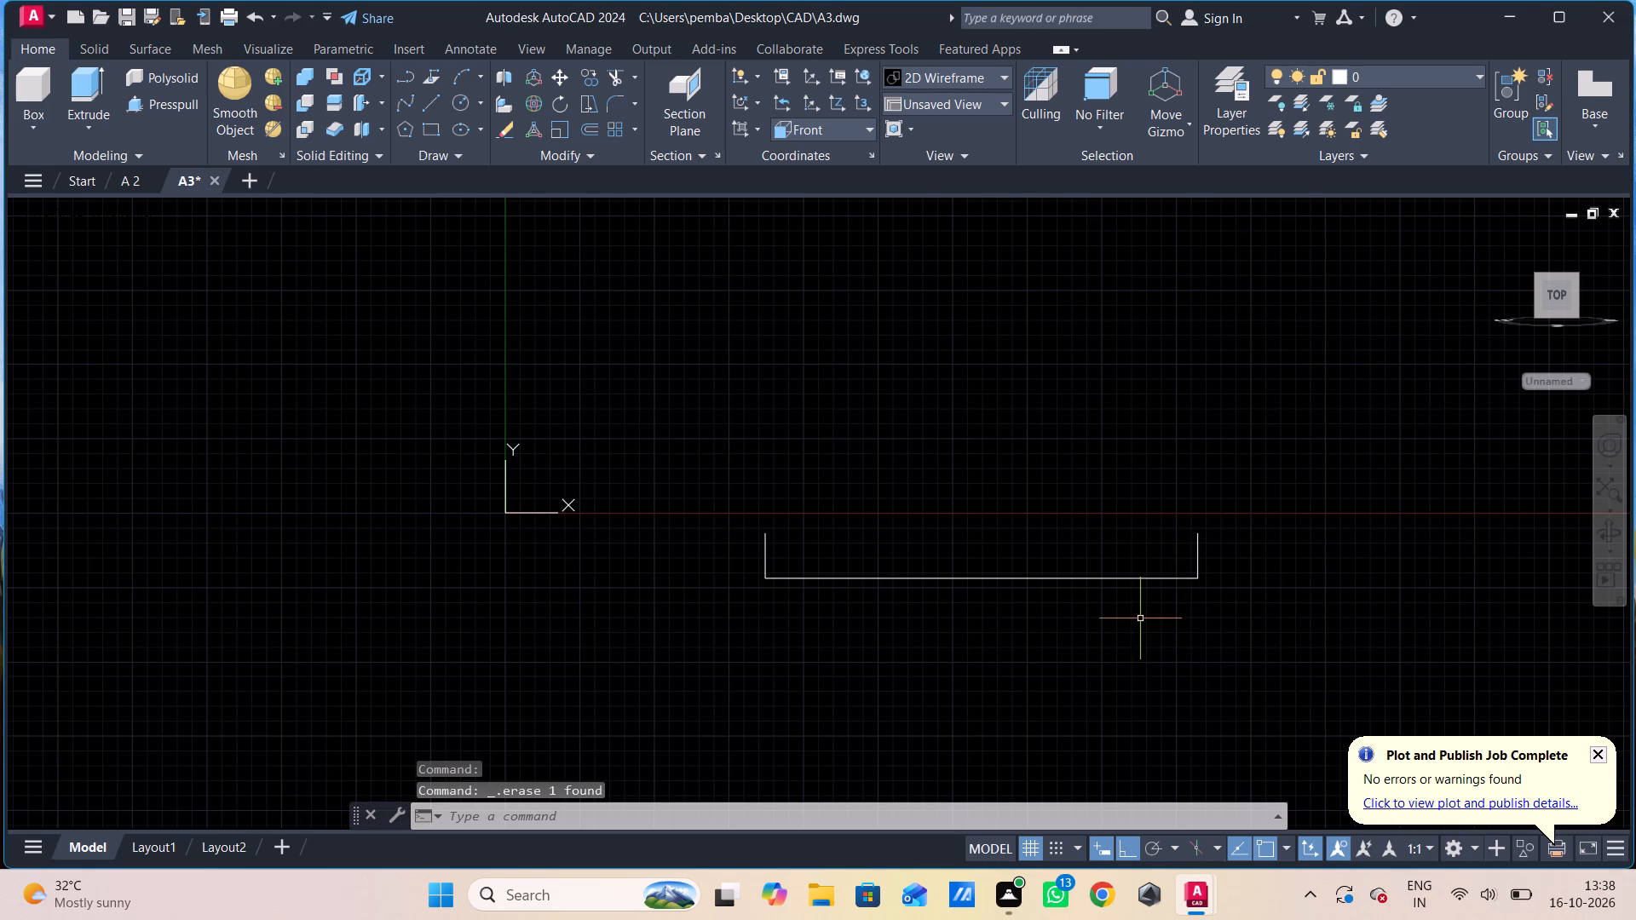
Draw a 60-unit horizontal line leftward from the top of the base's right vertical edge.
key("l")
key("Return")
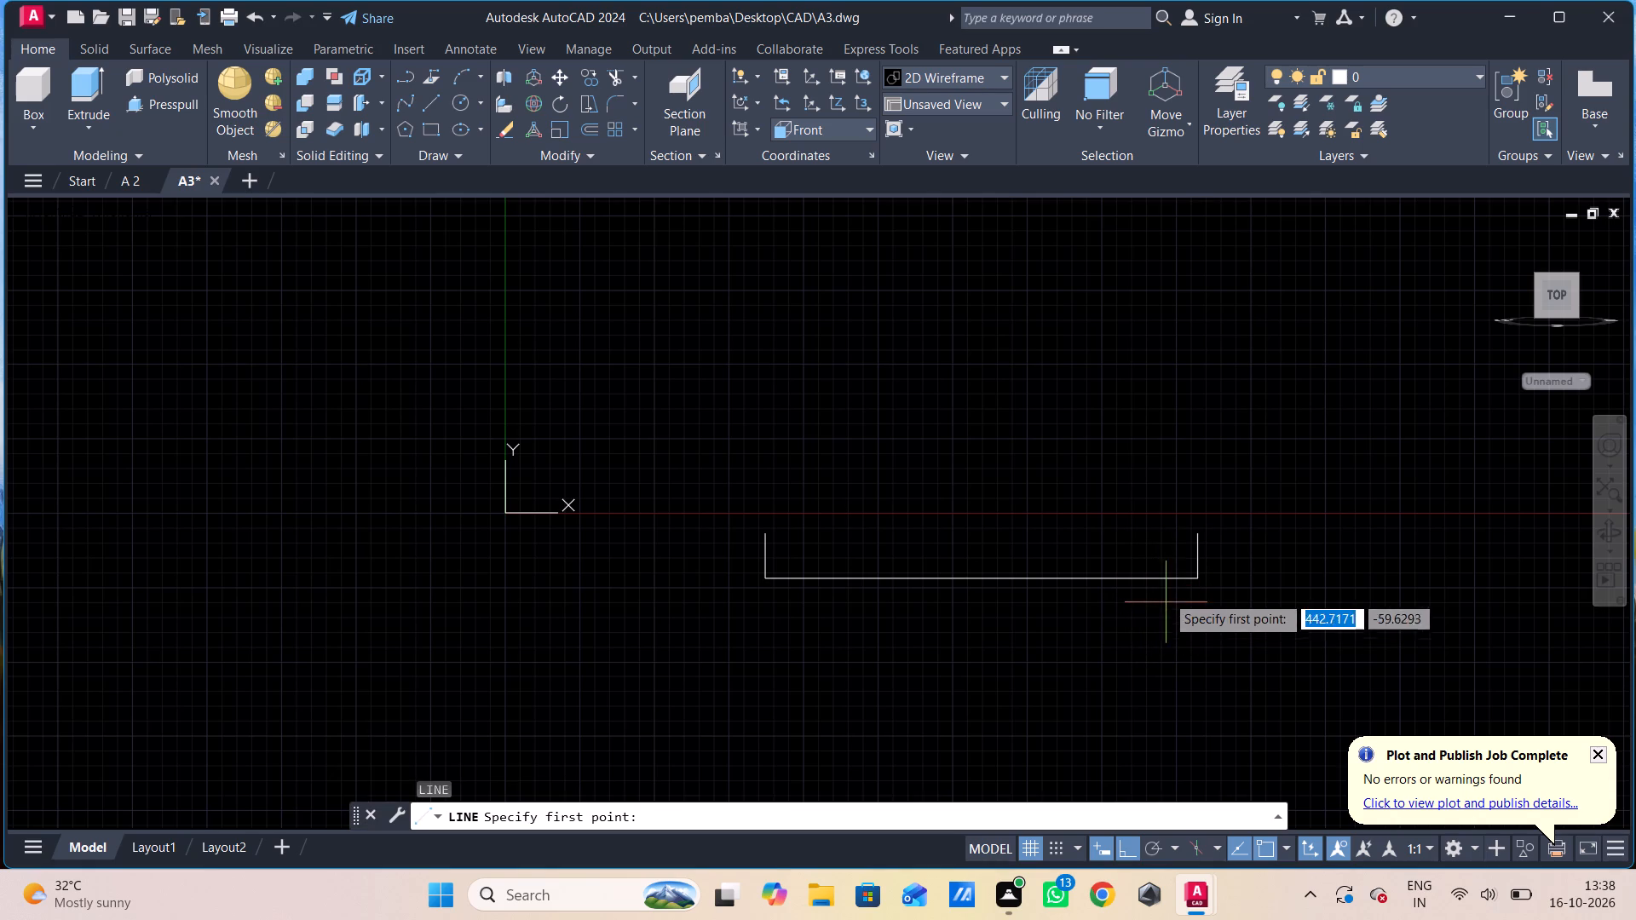
left_click(1200, 529)
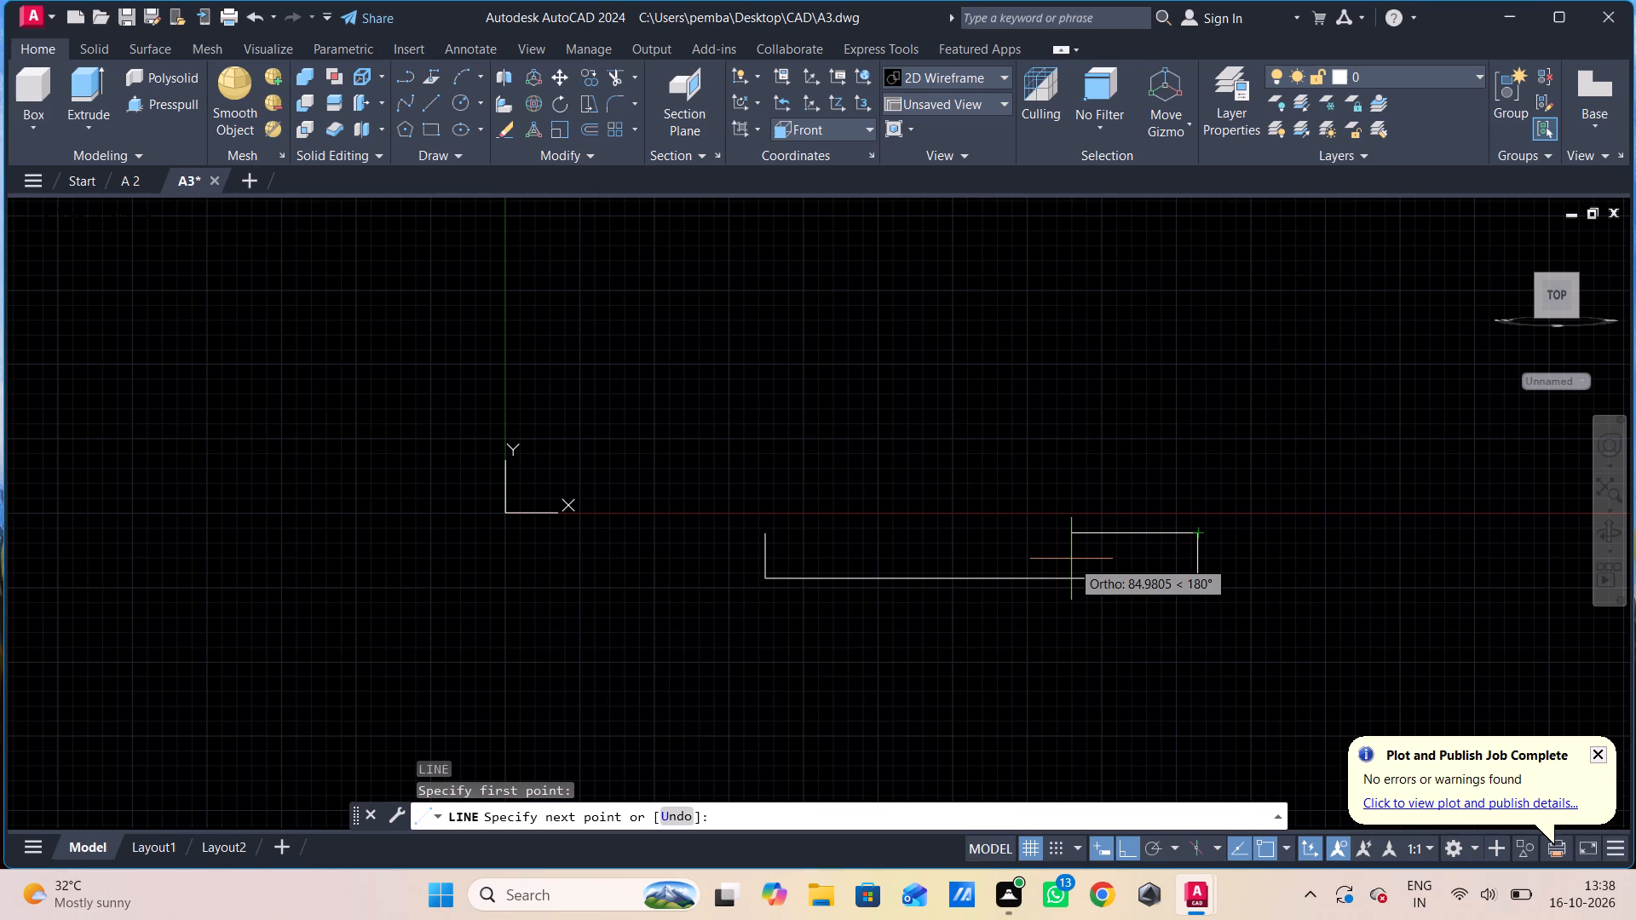
type("60")
key("Return")
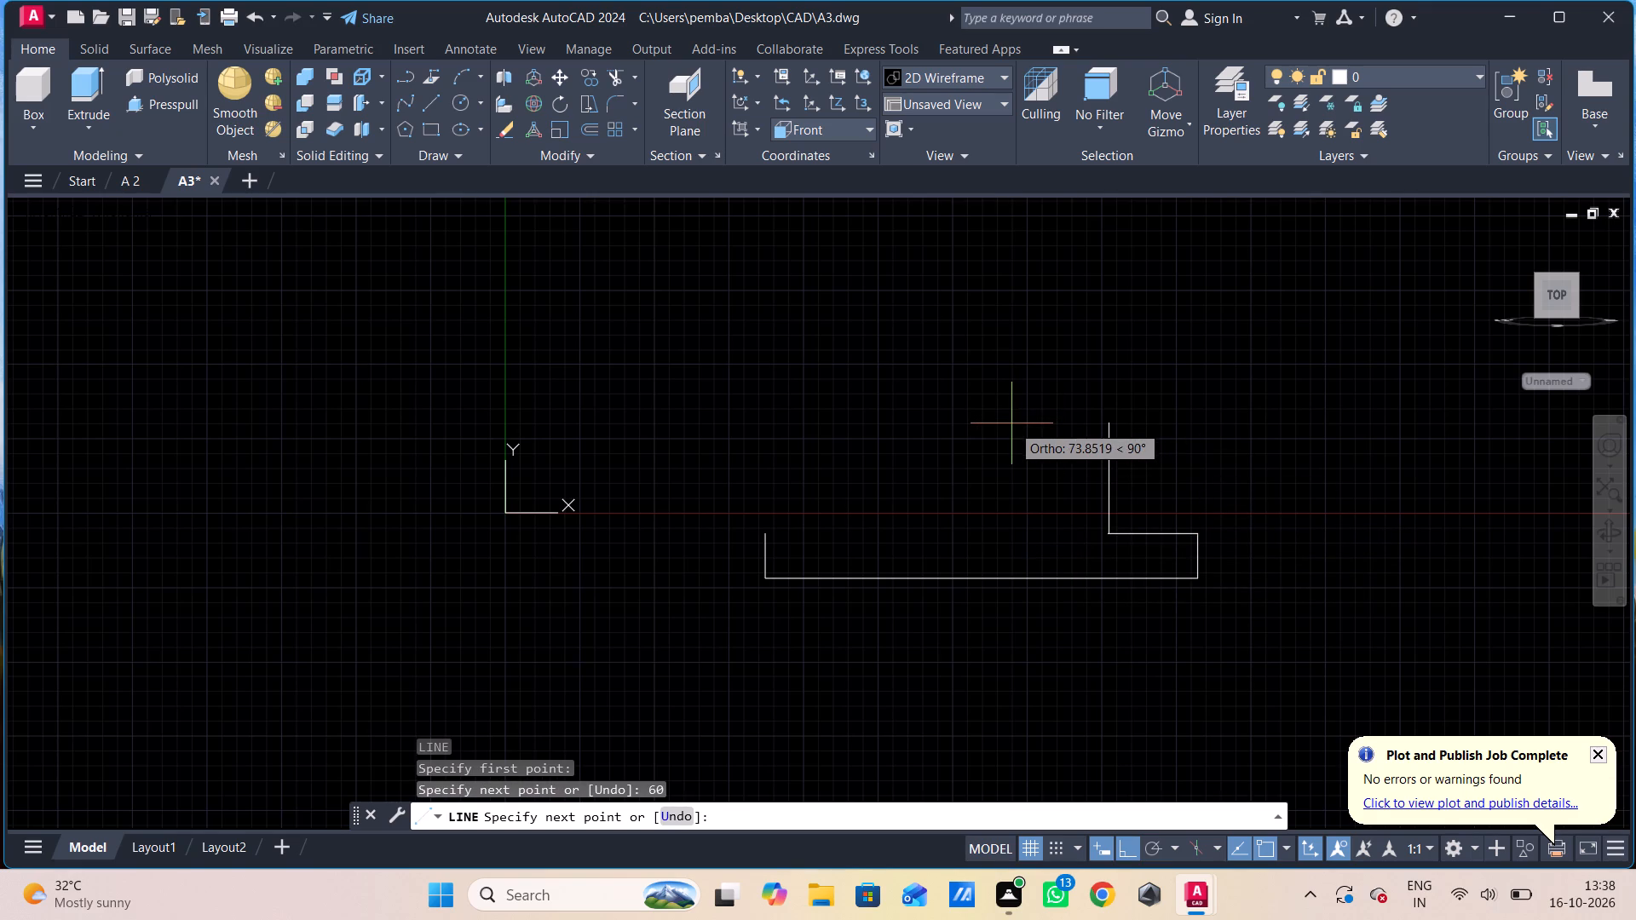
key("Escape")
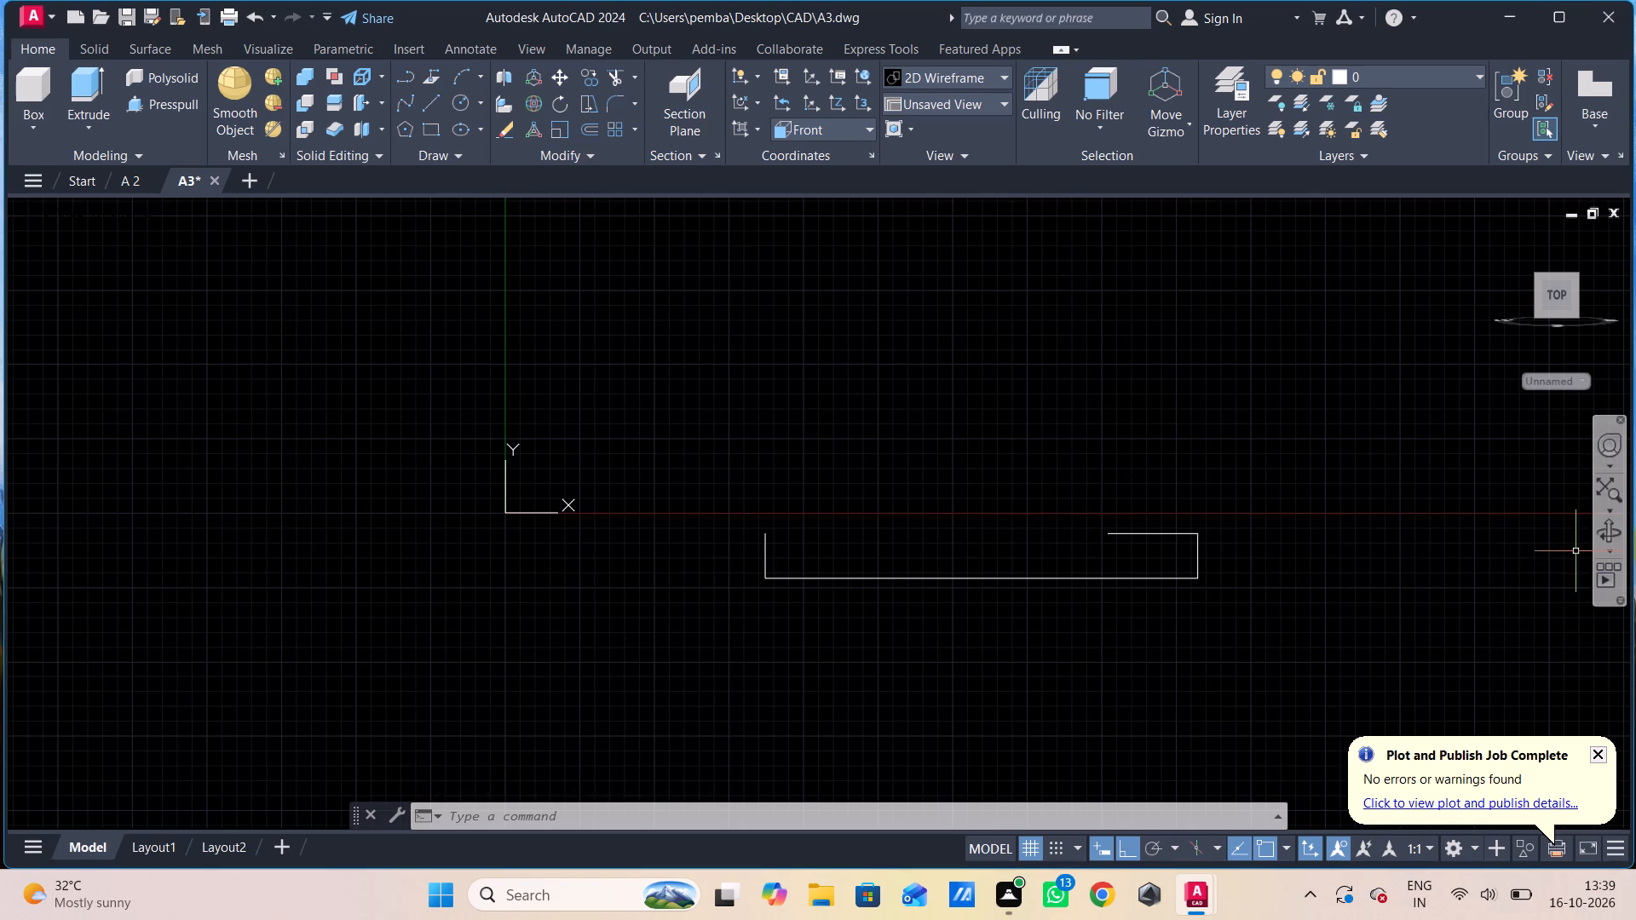
Draw a 180-unit horizontal line rightward from the top of the left vertical edge, continuing with a 70-unit vertical line upward.
key("l")
key("Return")
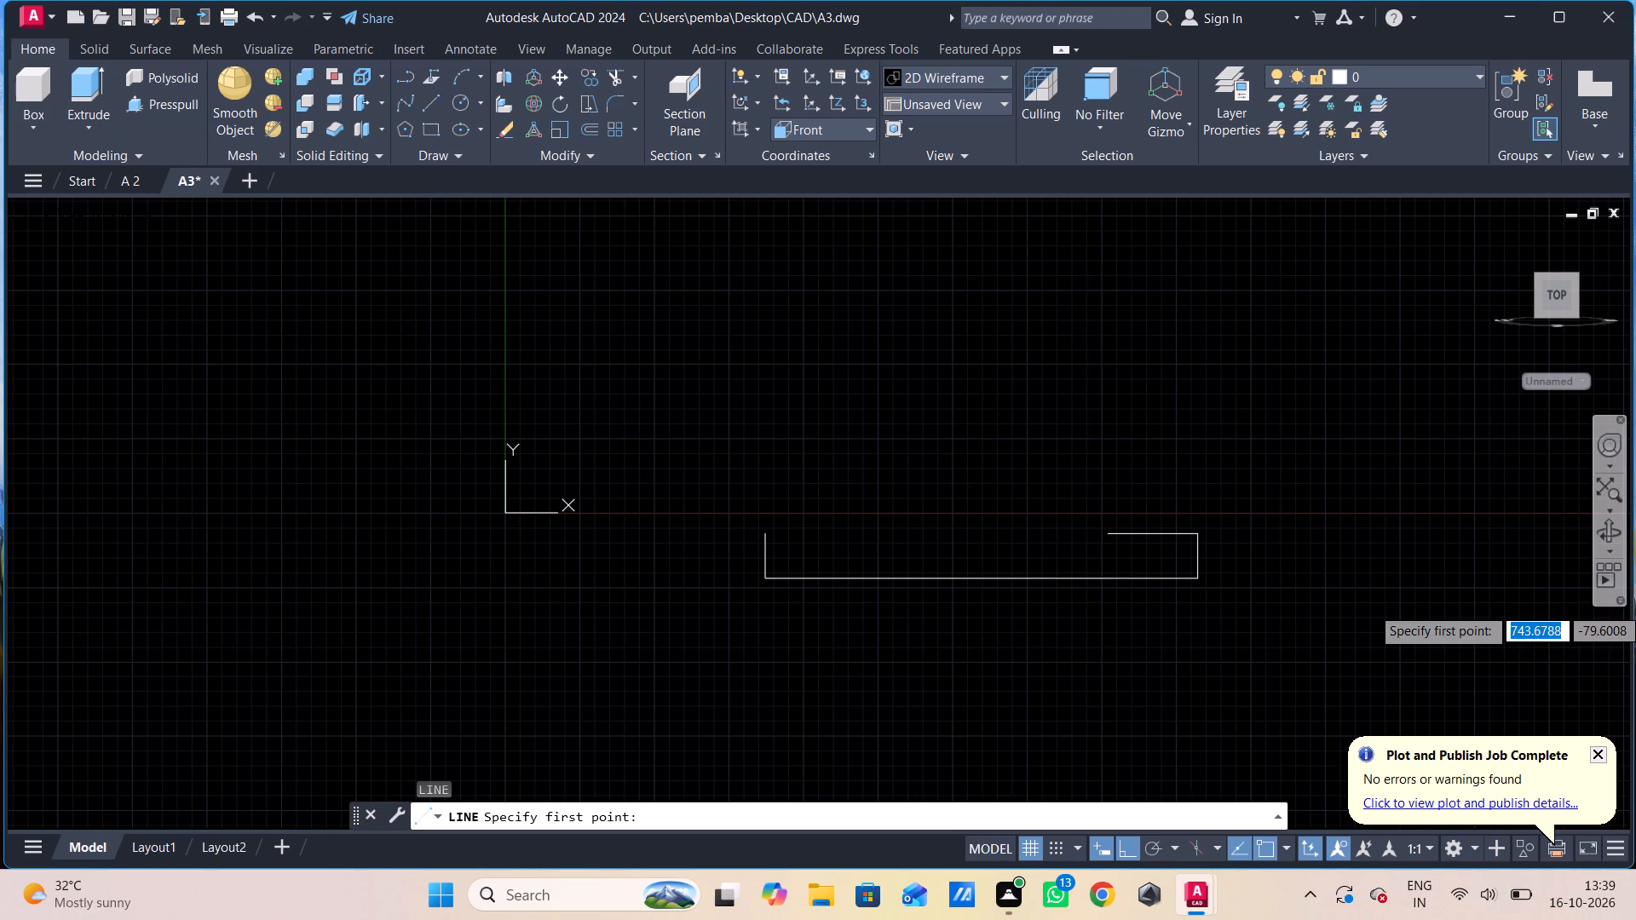
left_click(763, 537)
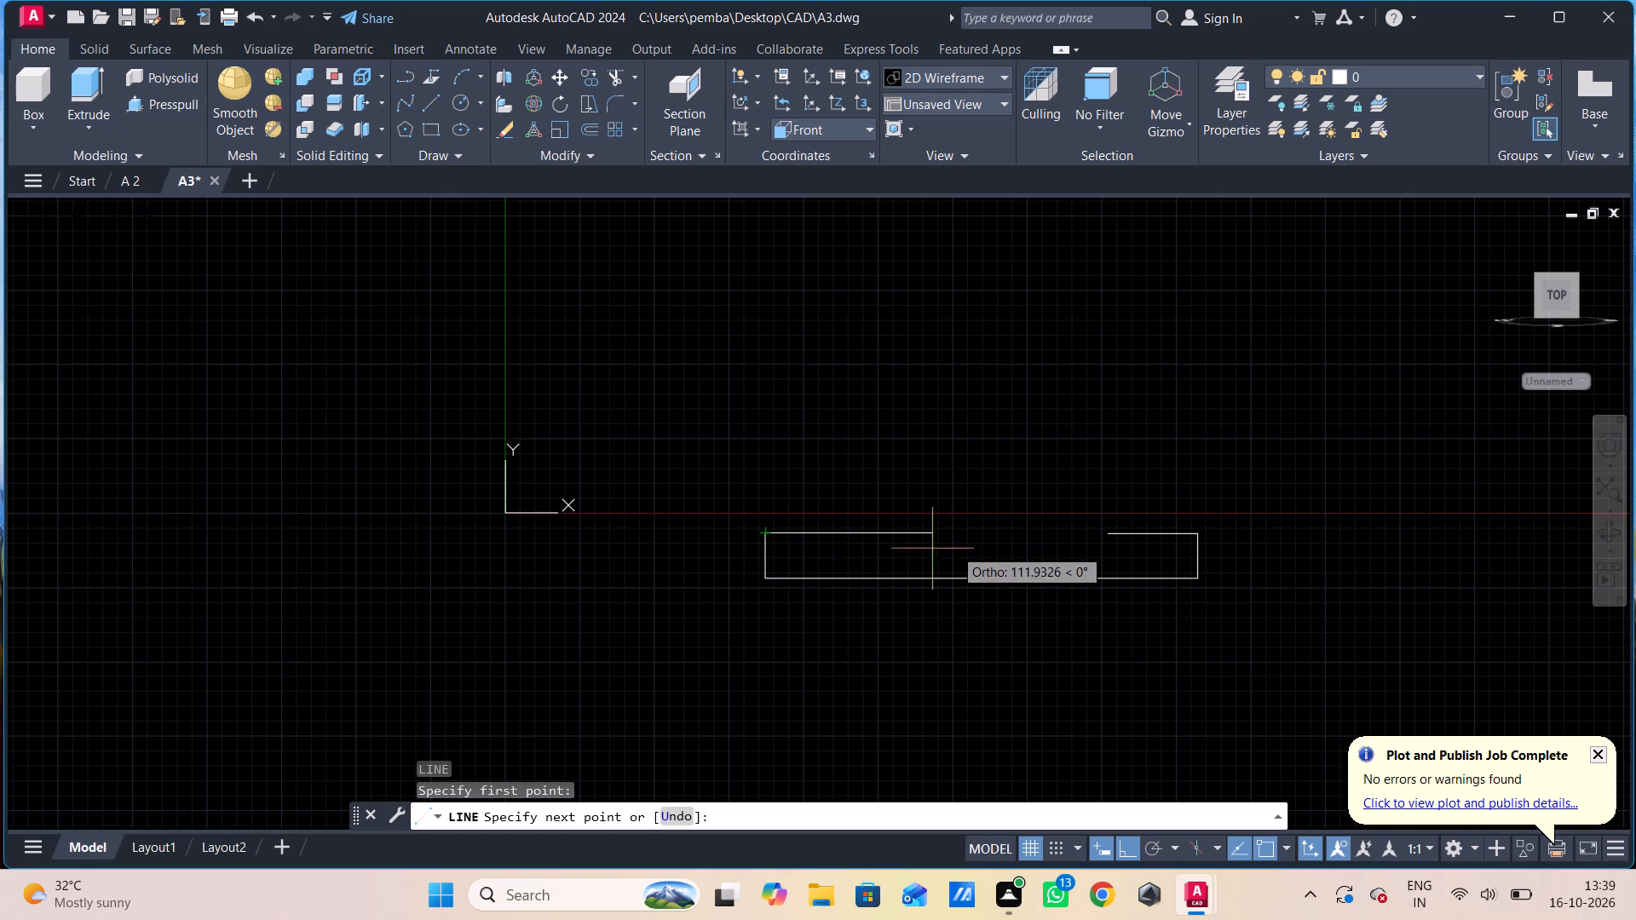
type("180")
key("Return")
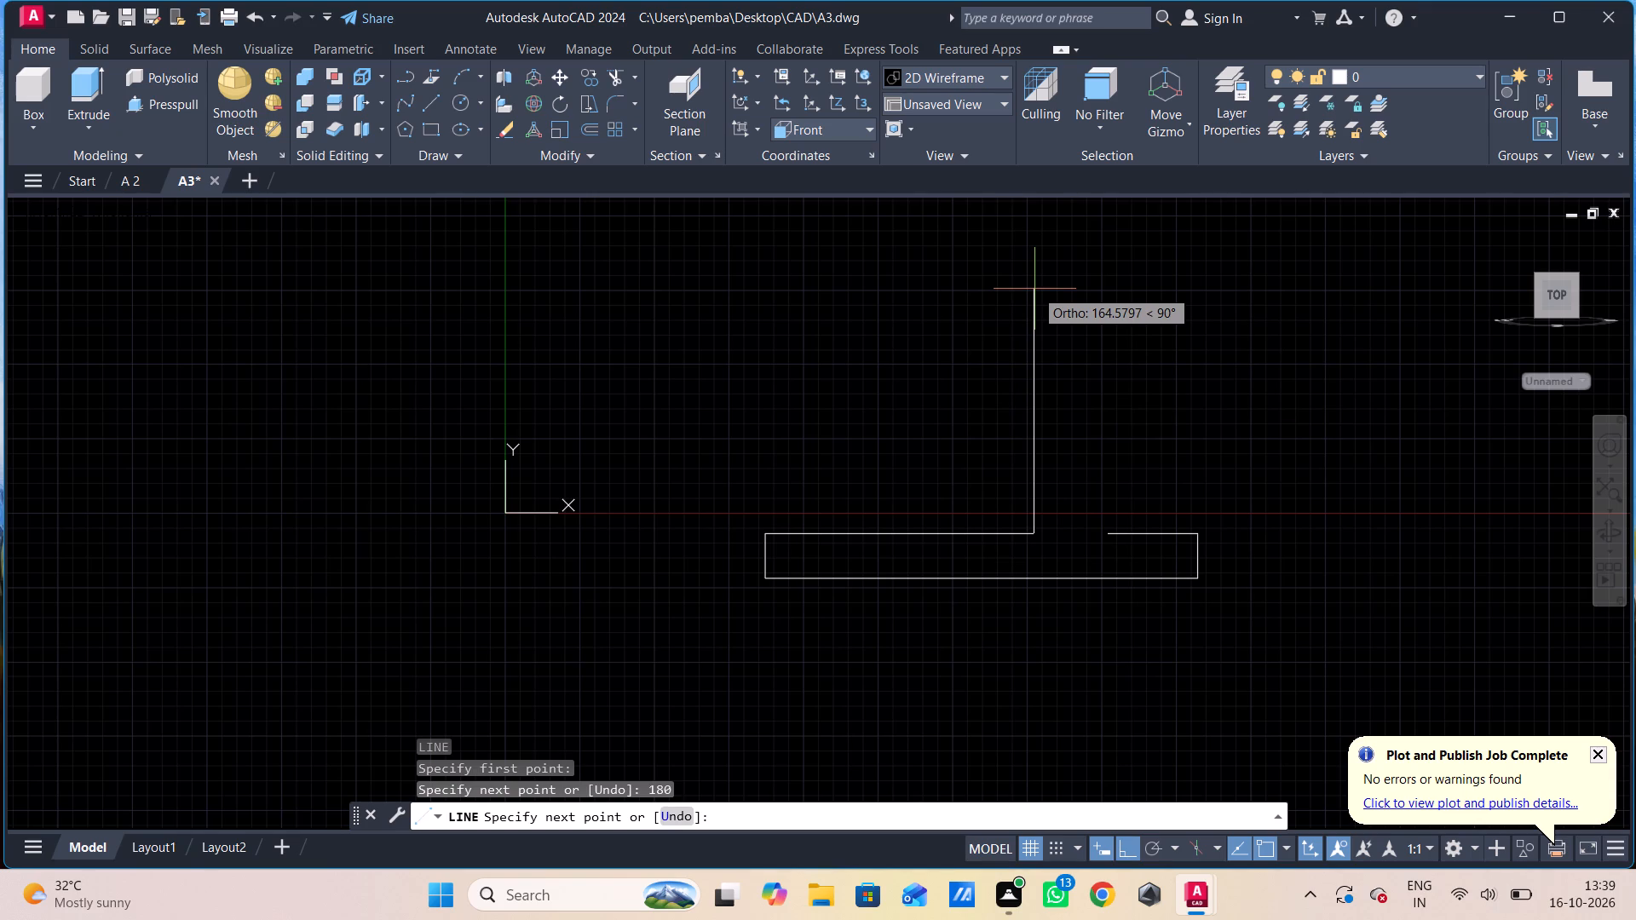
type("70")
key("Return")
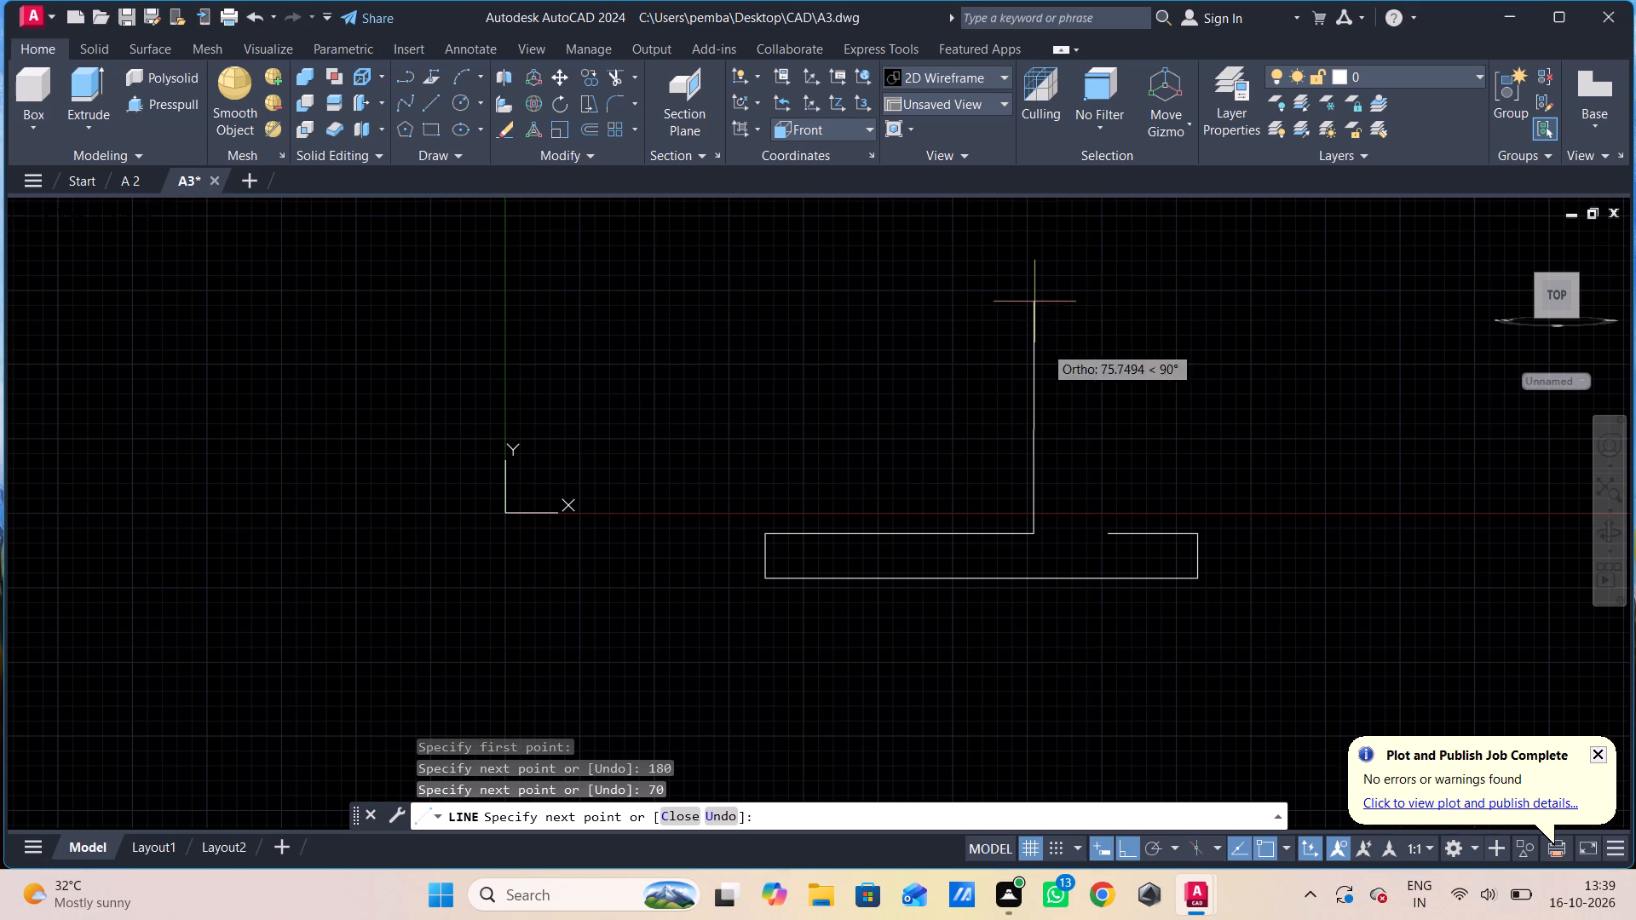
key("Escape")
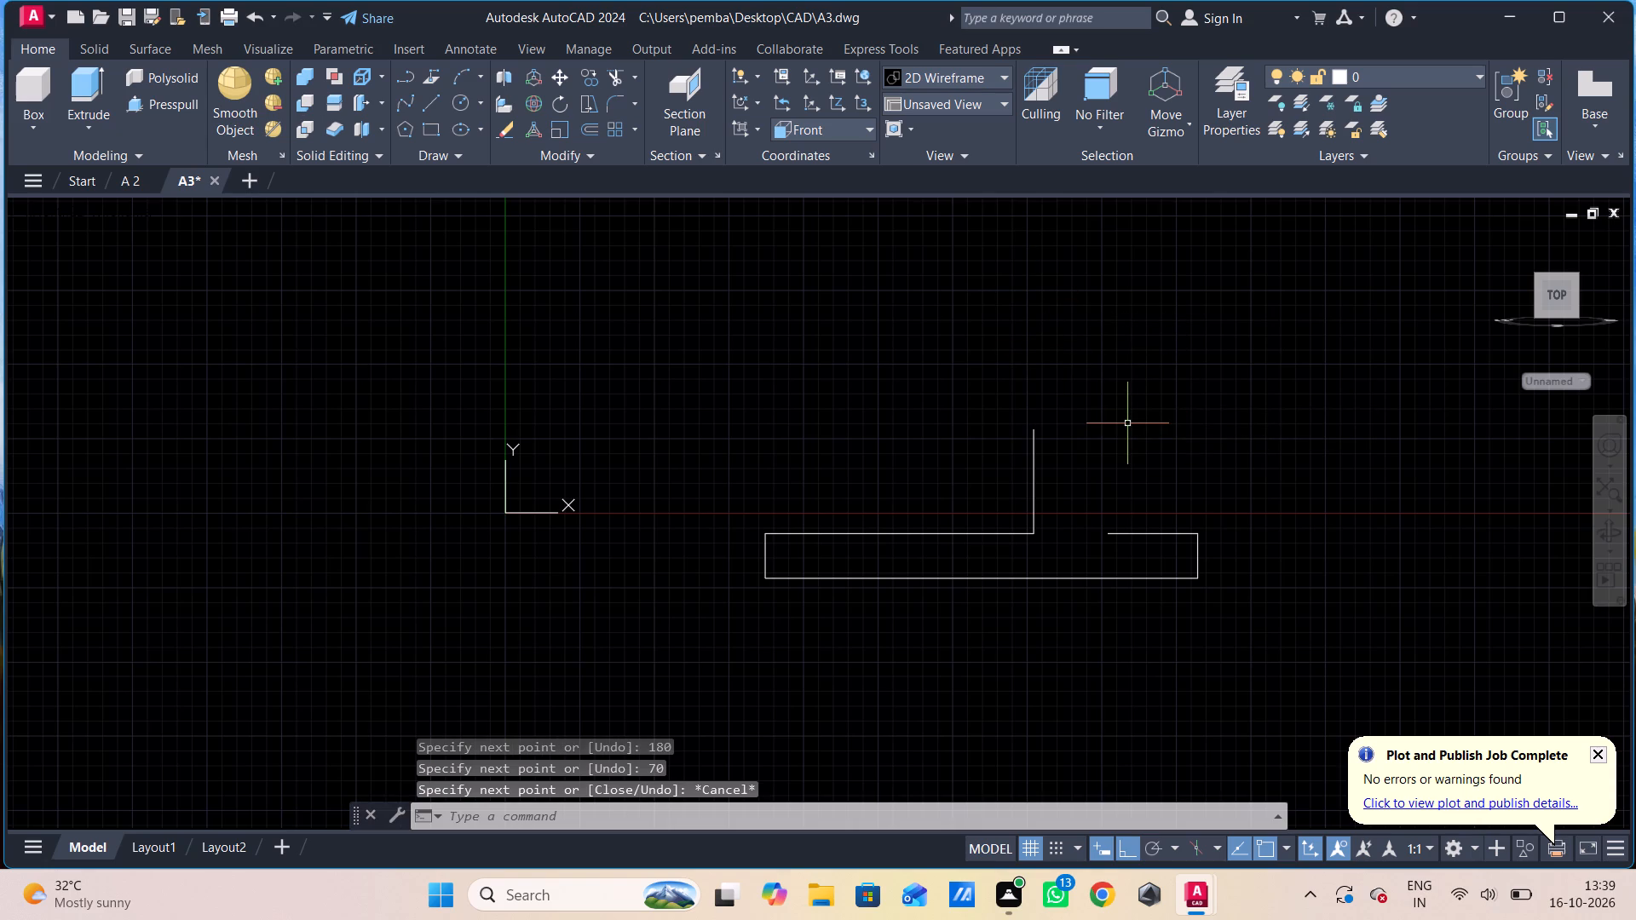
Draw a circle of radius 30 centred on the upper end of the 70-unit vertical line.
key("c")
key("space")
left_click(1036, 431)
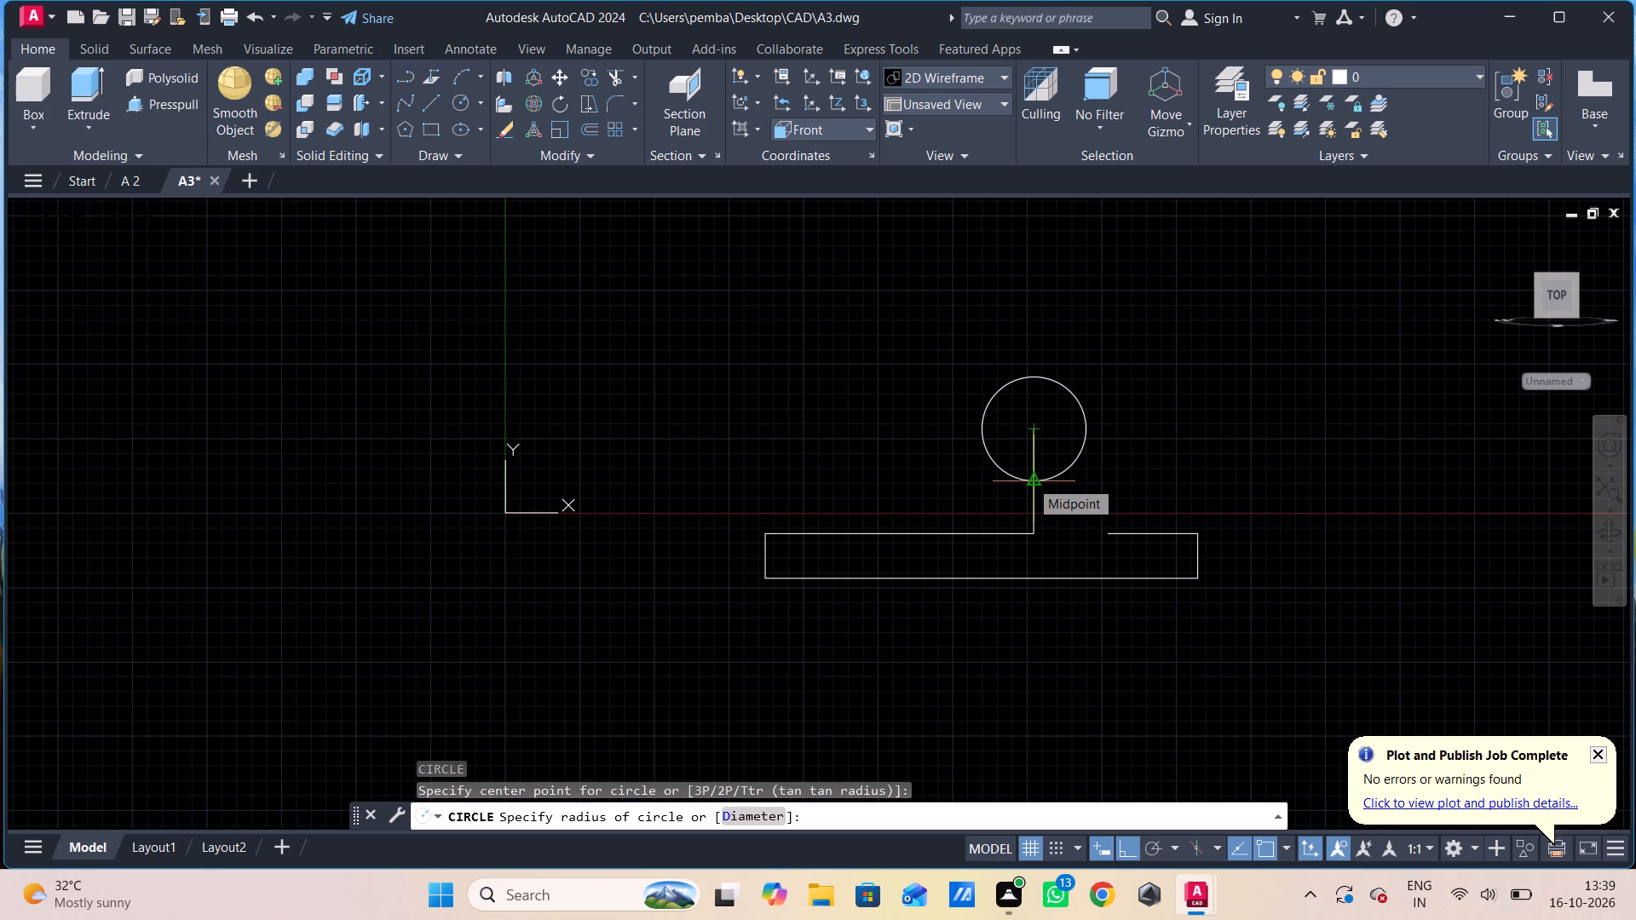
type("30")
key("Return")
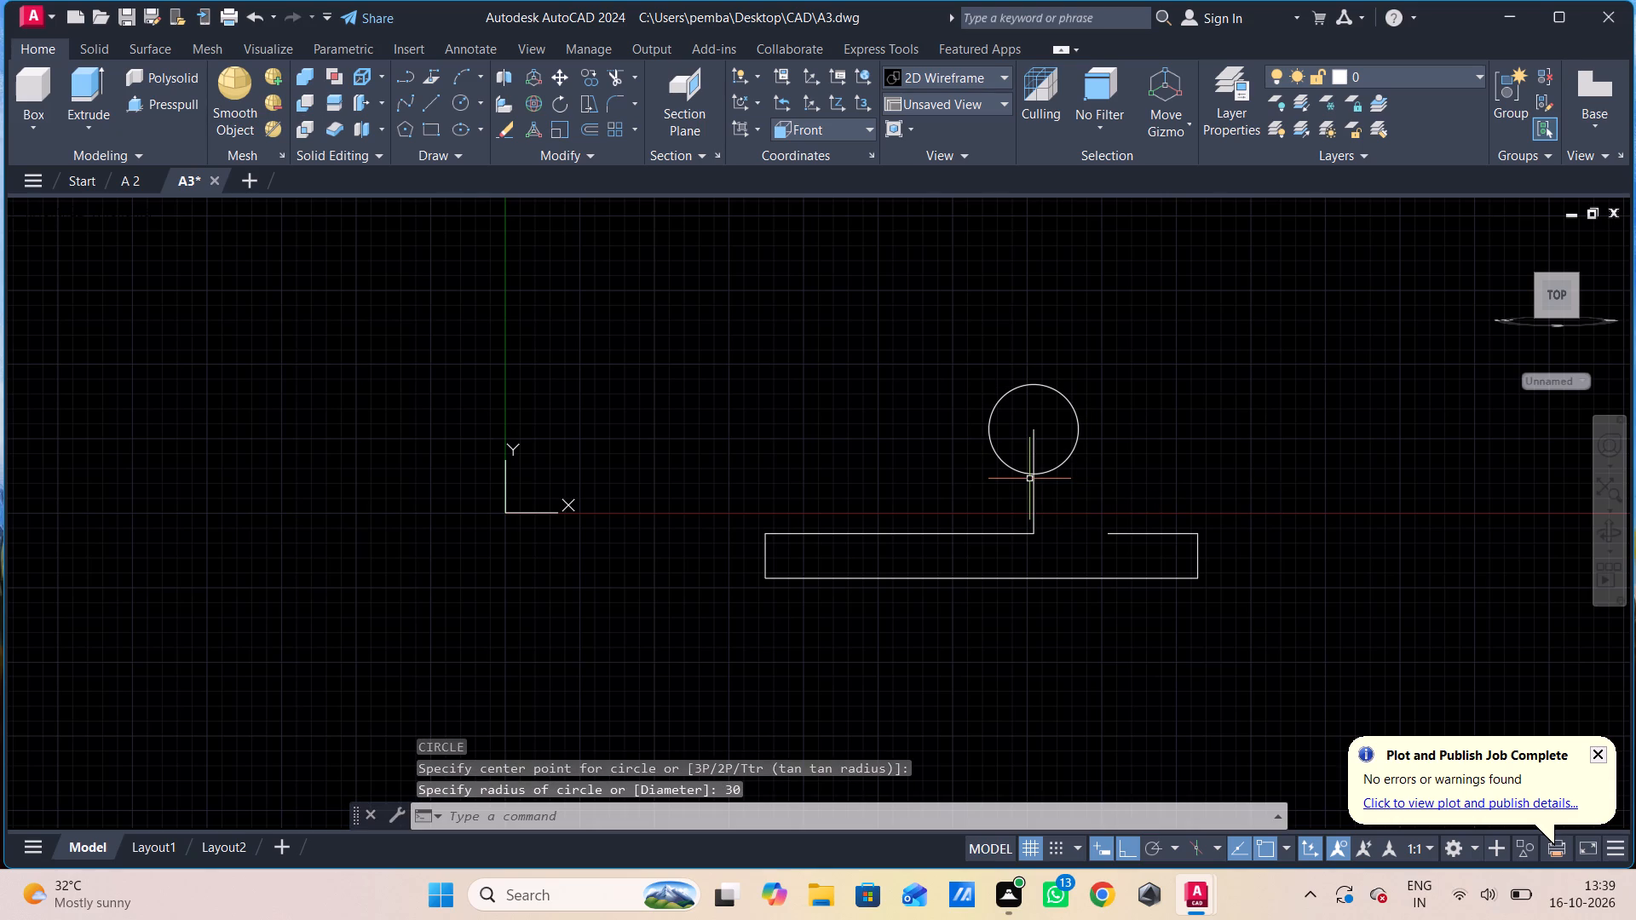
Draw a concentric circle of radius 50 around the radius-30 circle.
key("space")
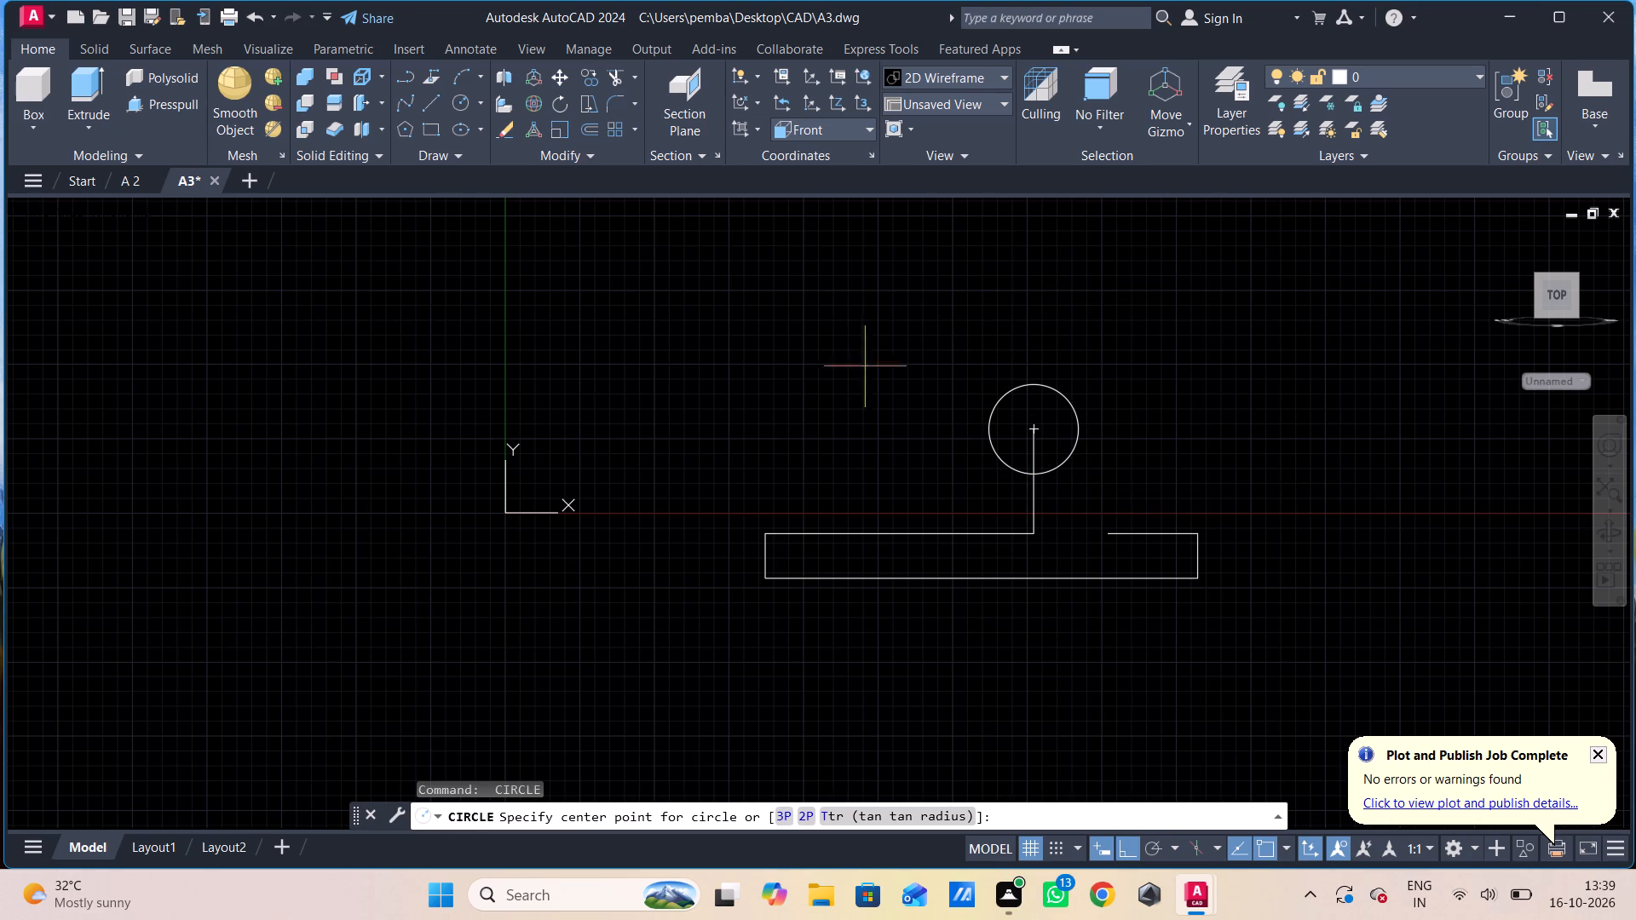
left_click(1034, 427)
type("50")
key("Return")
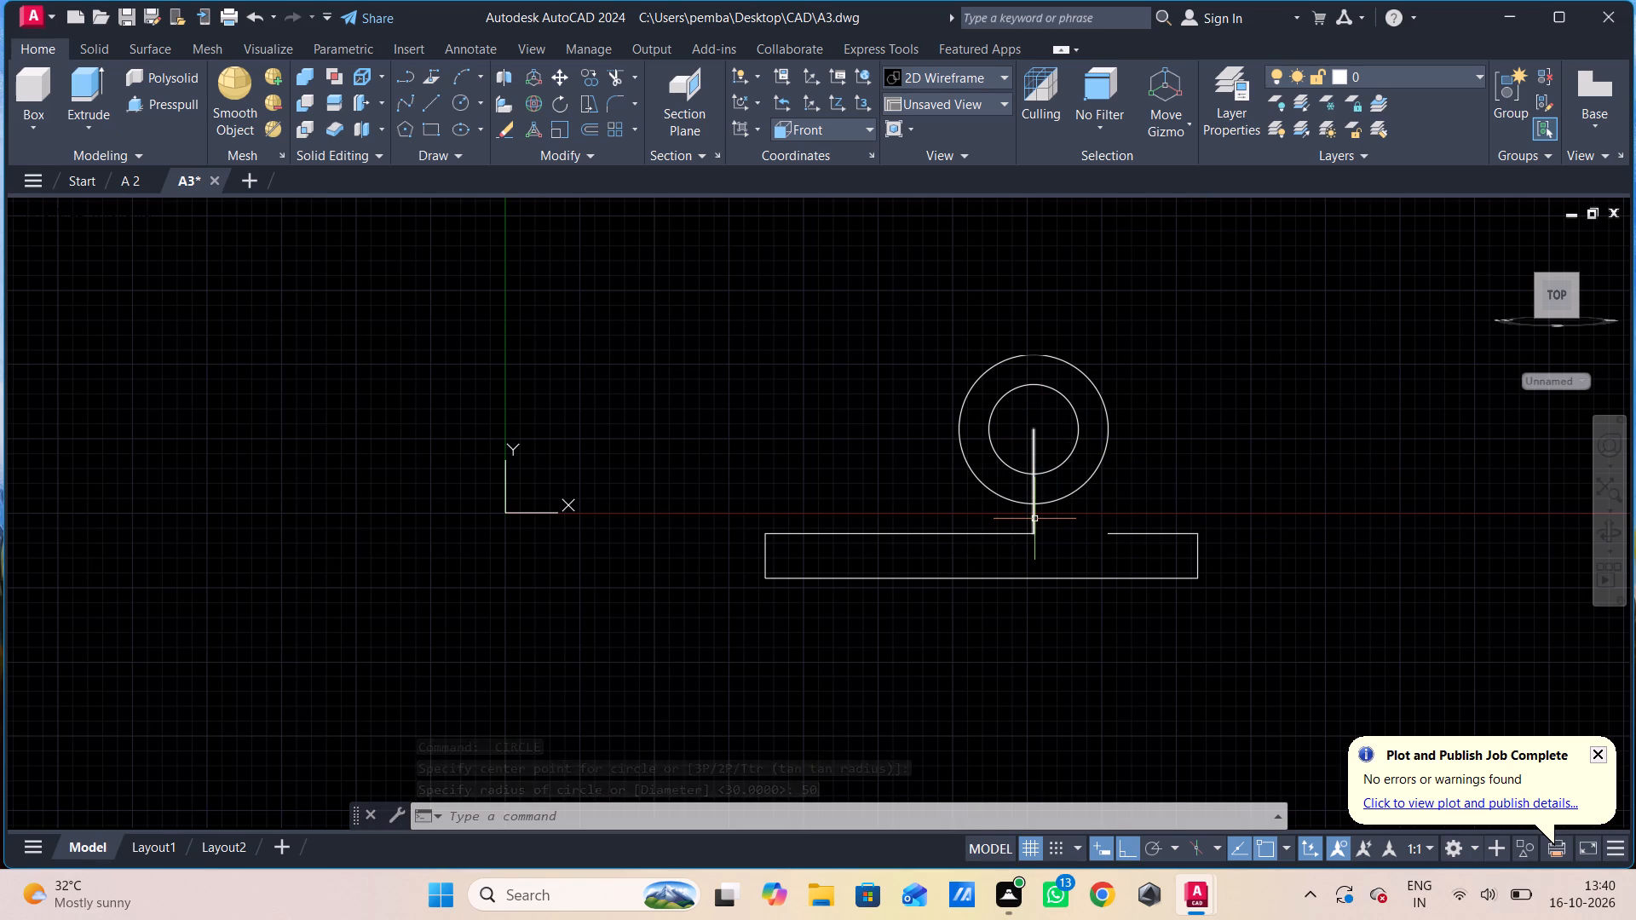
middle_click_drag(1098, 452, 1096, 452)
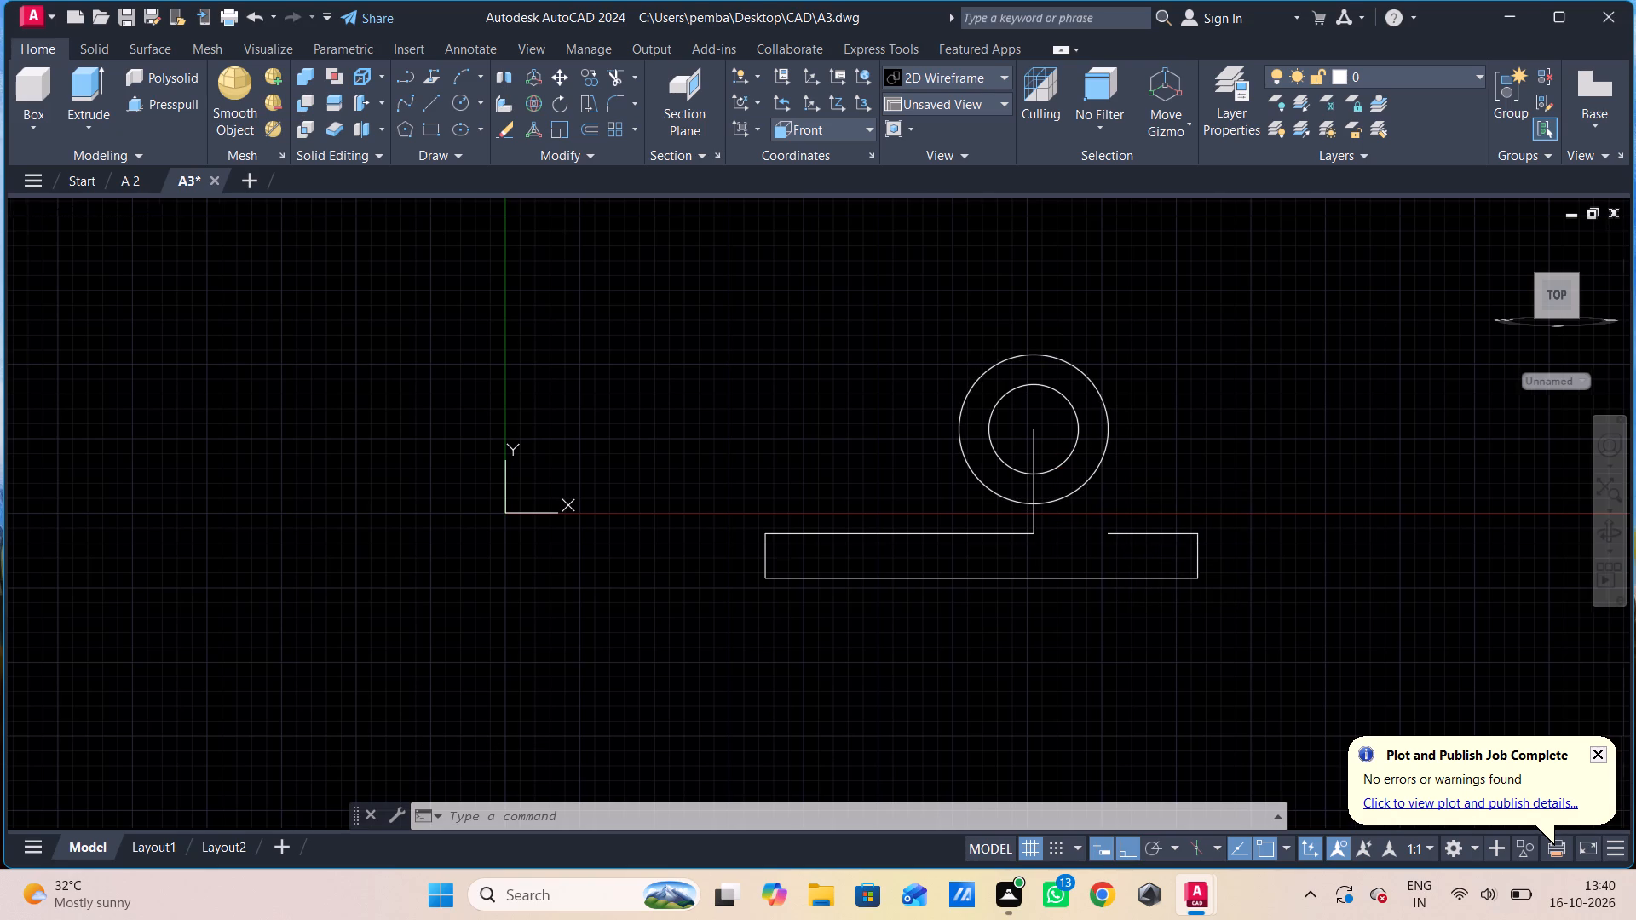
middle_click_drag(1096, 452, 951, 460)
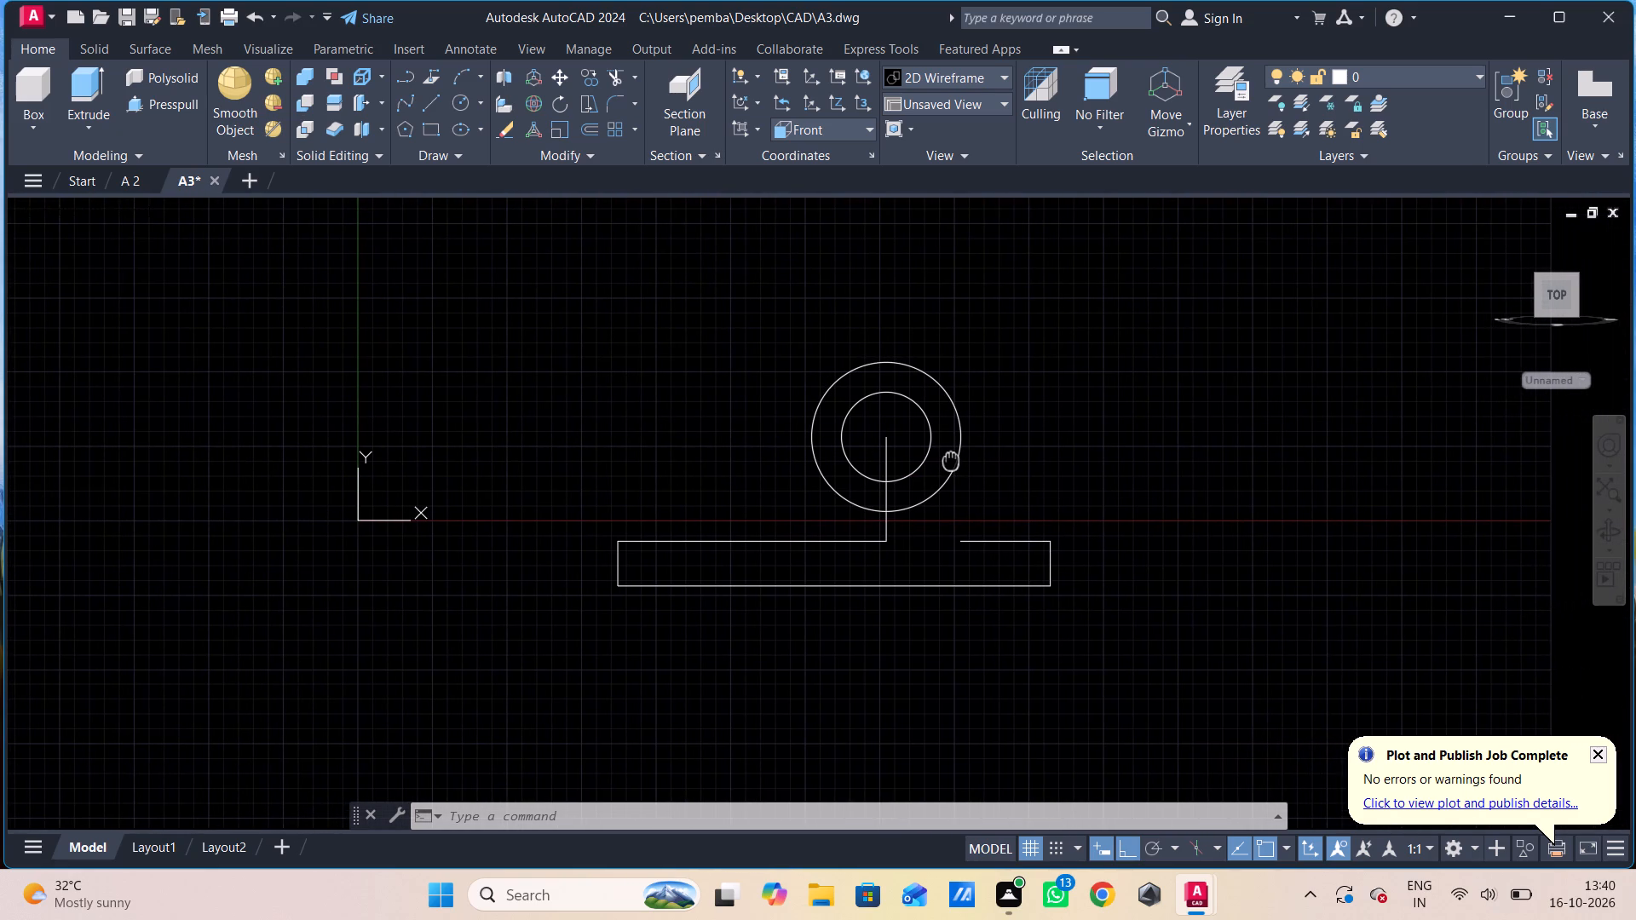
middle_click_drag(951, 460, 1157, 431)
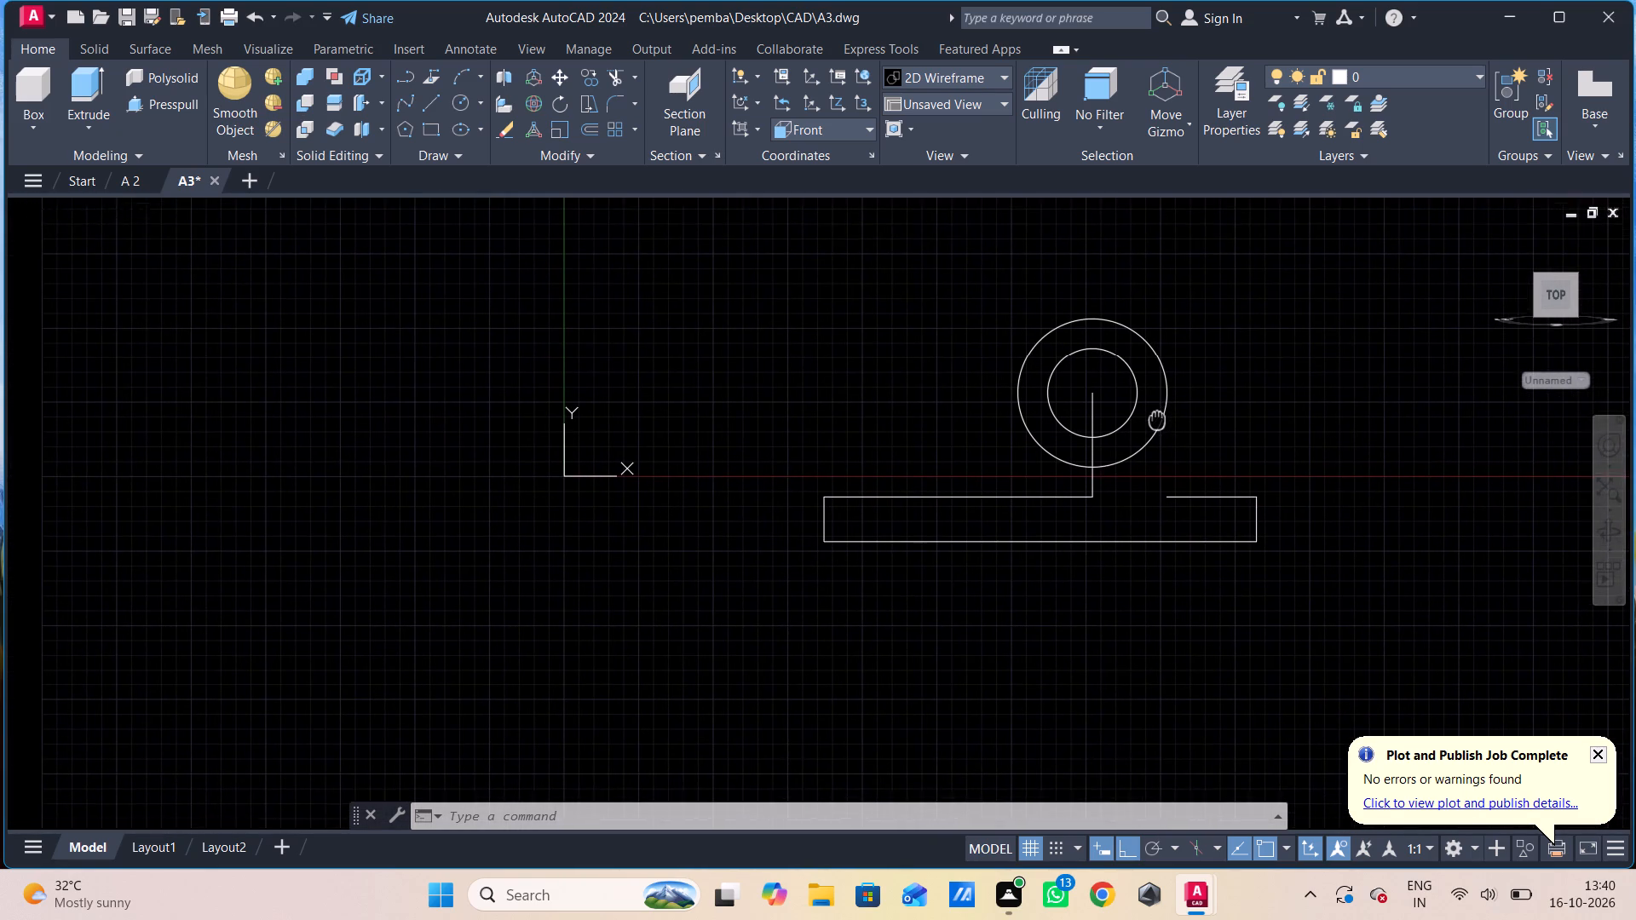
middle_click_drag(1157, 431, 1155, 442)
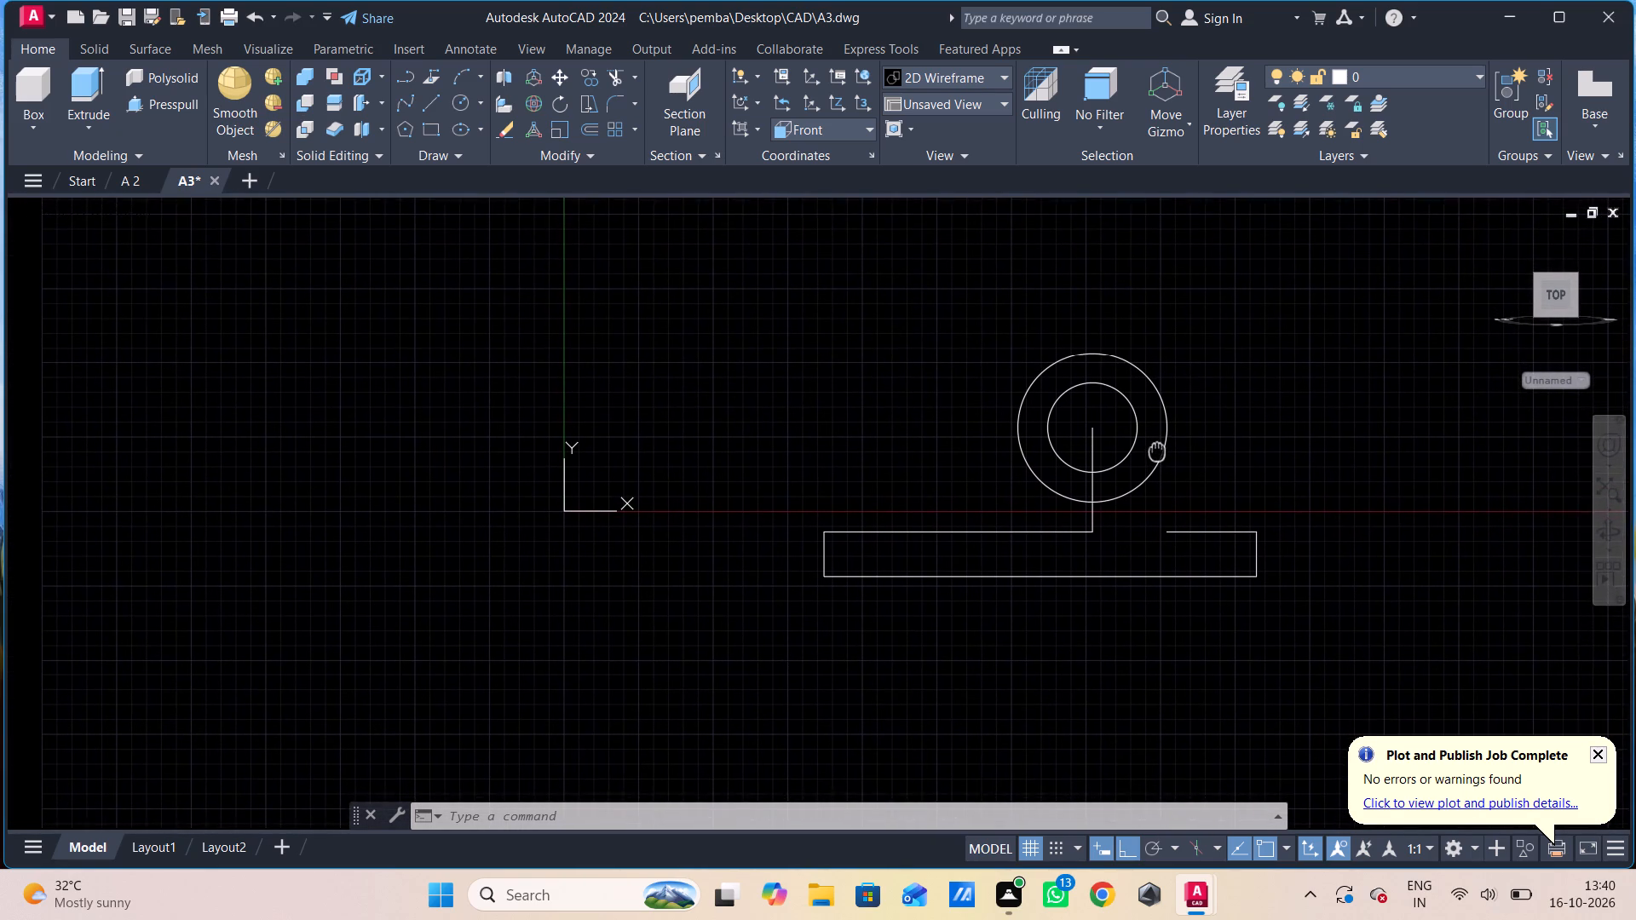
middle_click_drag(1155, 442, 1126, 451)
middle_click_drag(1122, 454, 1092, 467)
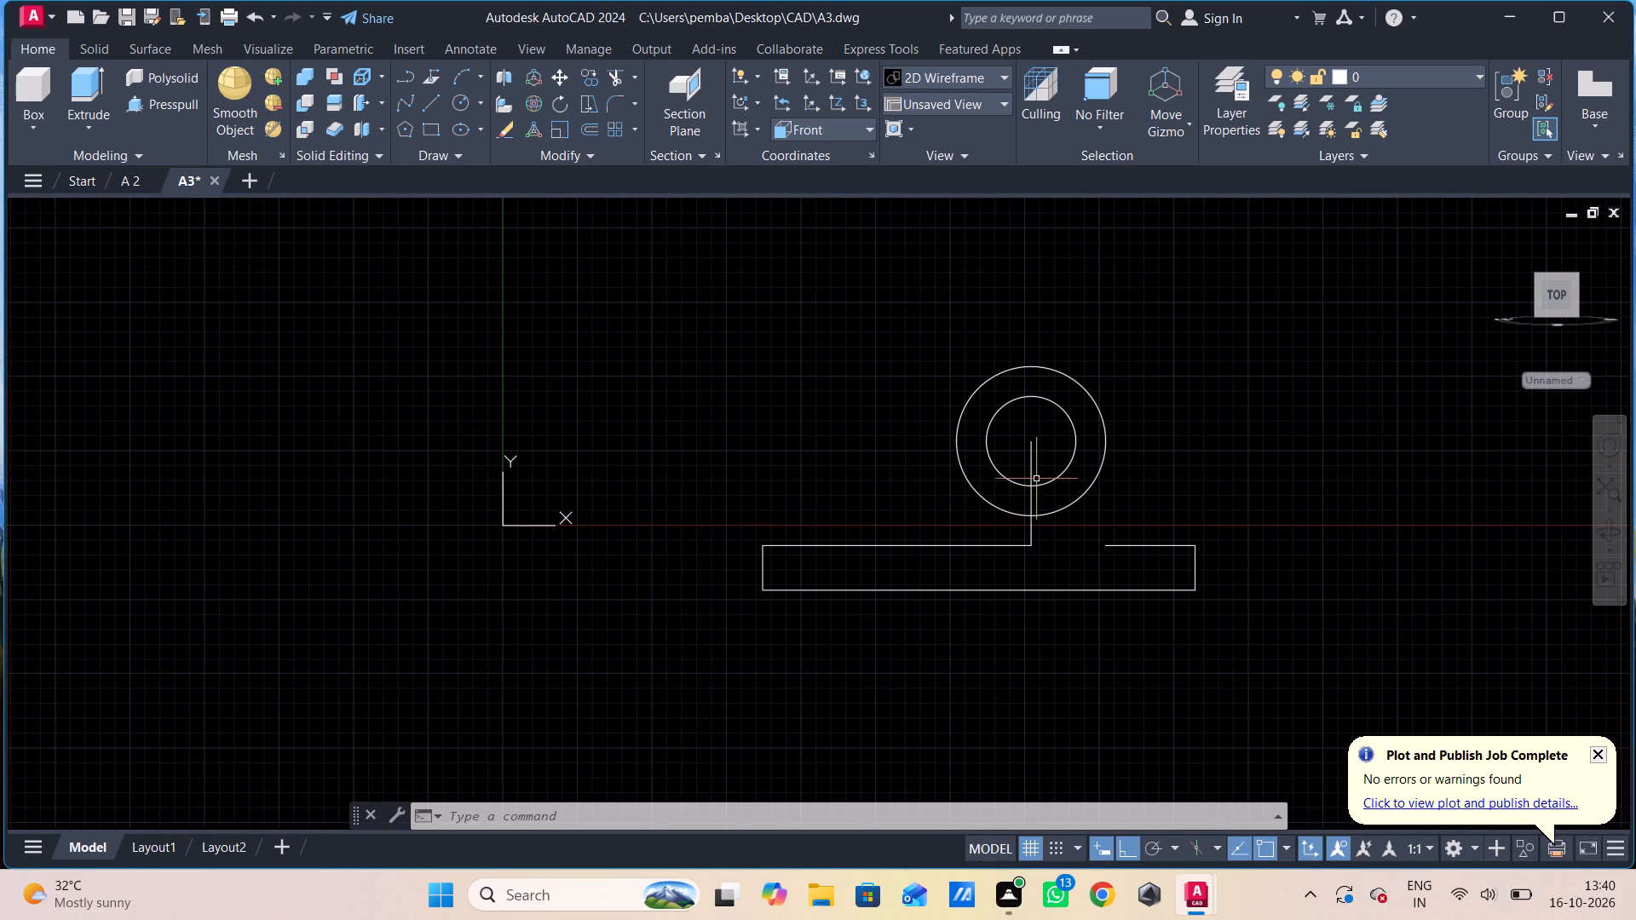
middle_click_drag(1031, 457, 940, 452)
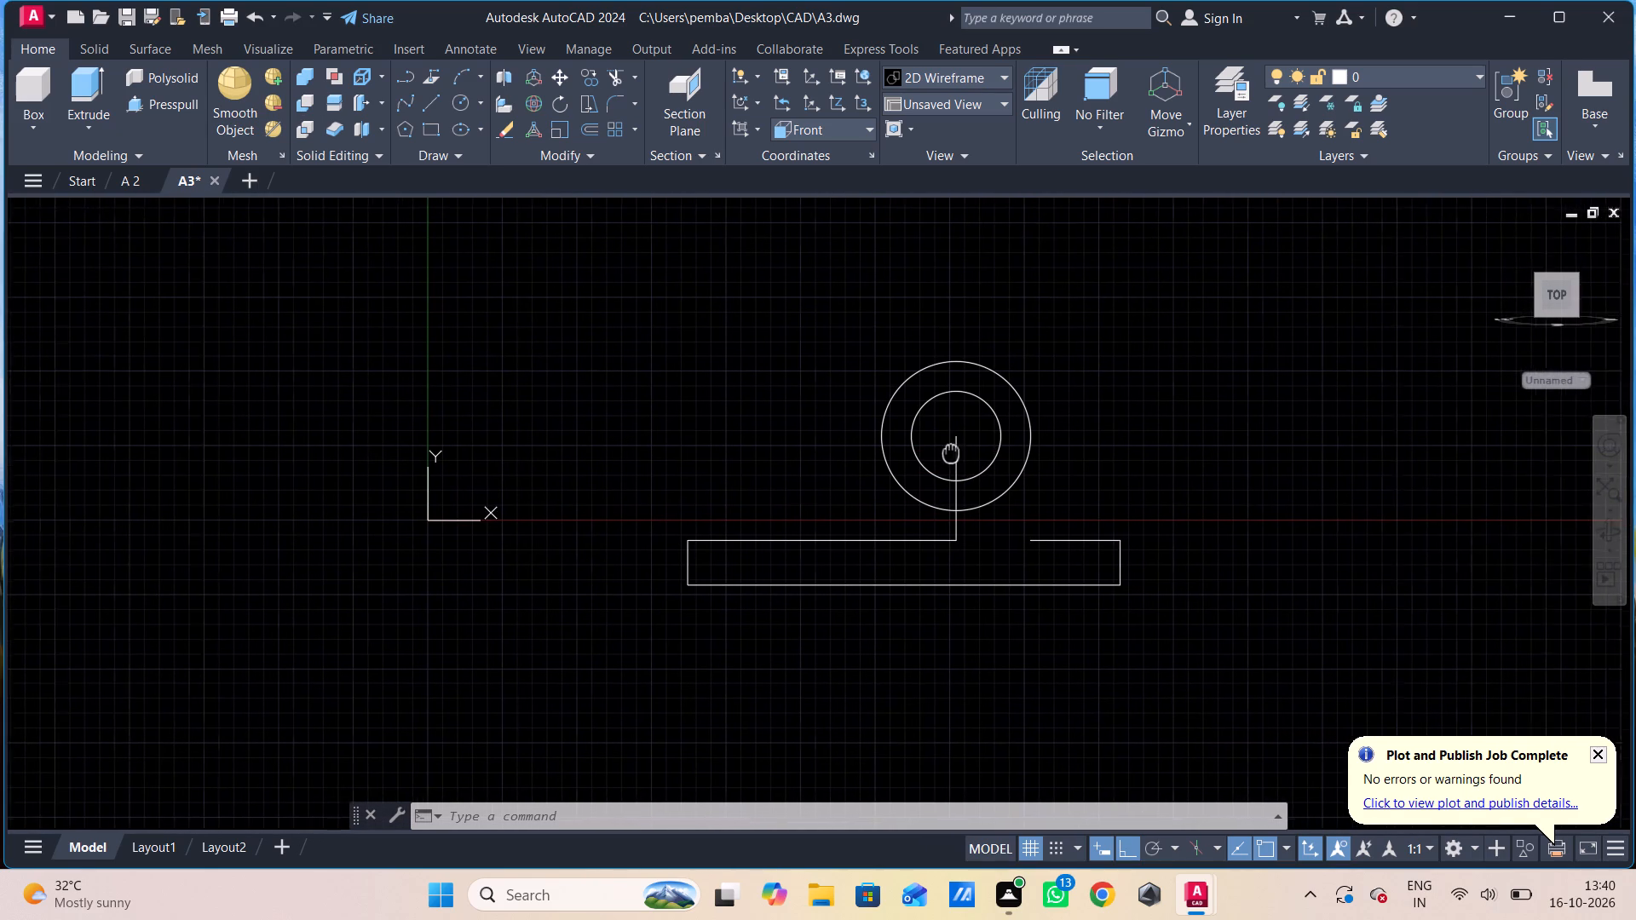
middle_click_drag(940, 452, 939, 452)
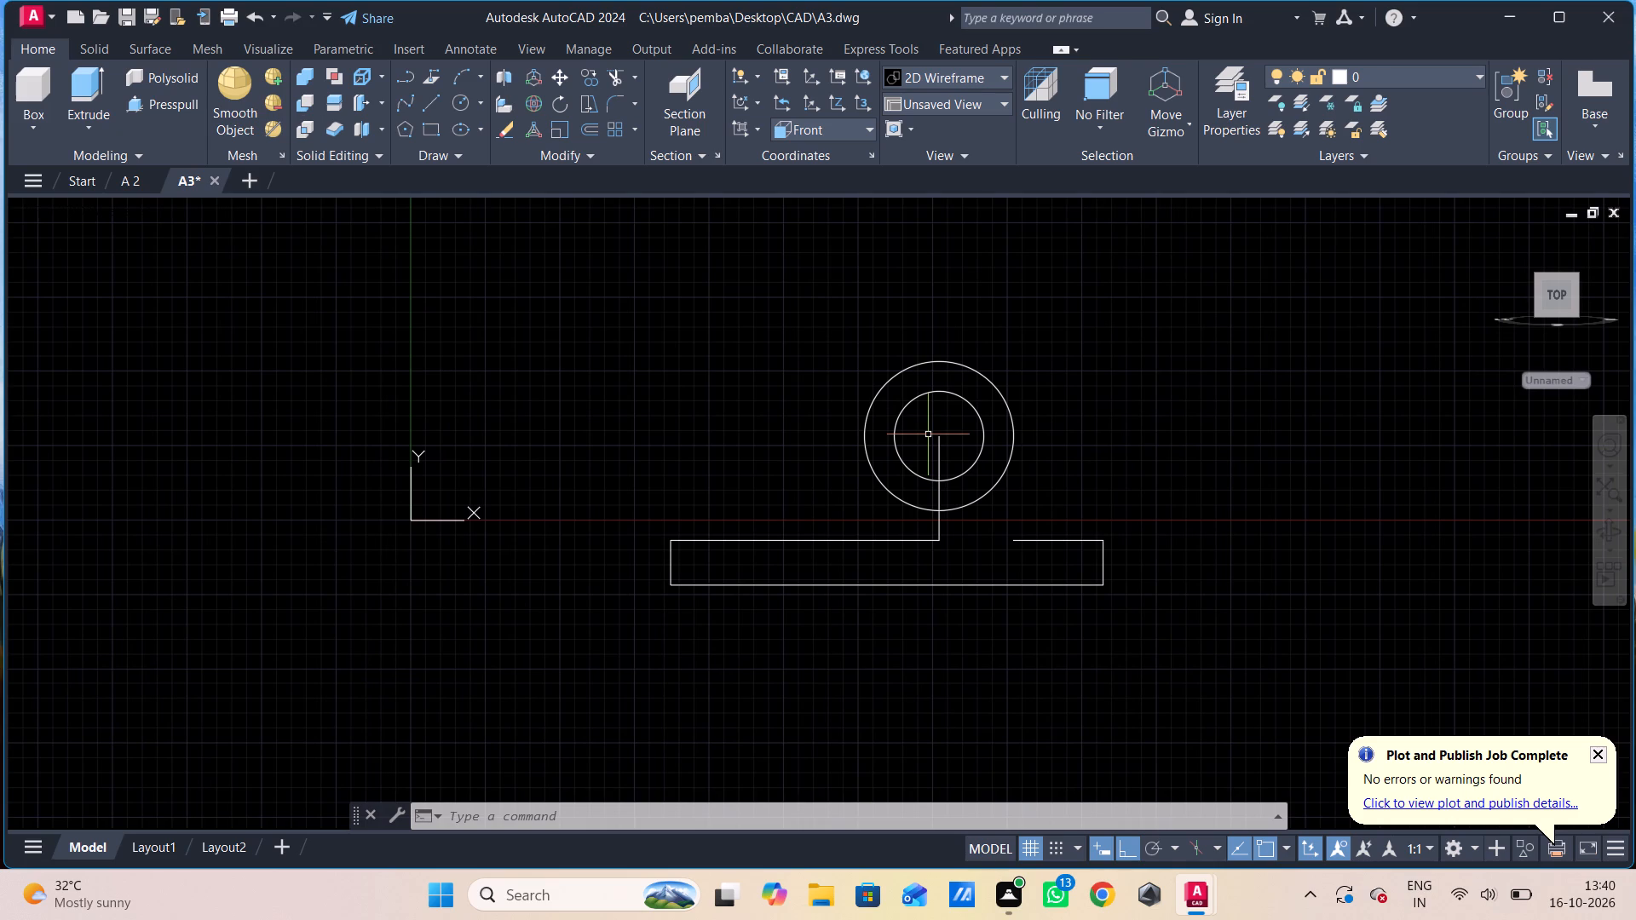
Draw a vertical line from the inner end of the 60-unit horizontal line up to the outer circle's right quadrant.
key("l")
key("Return")
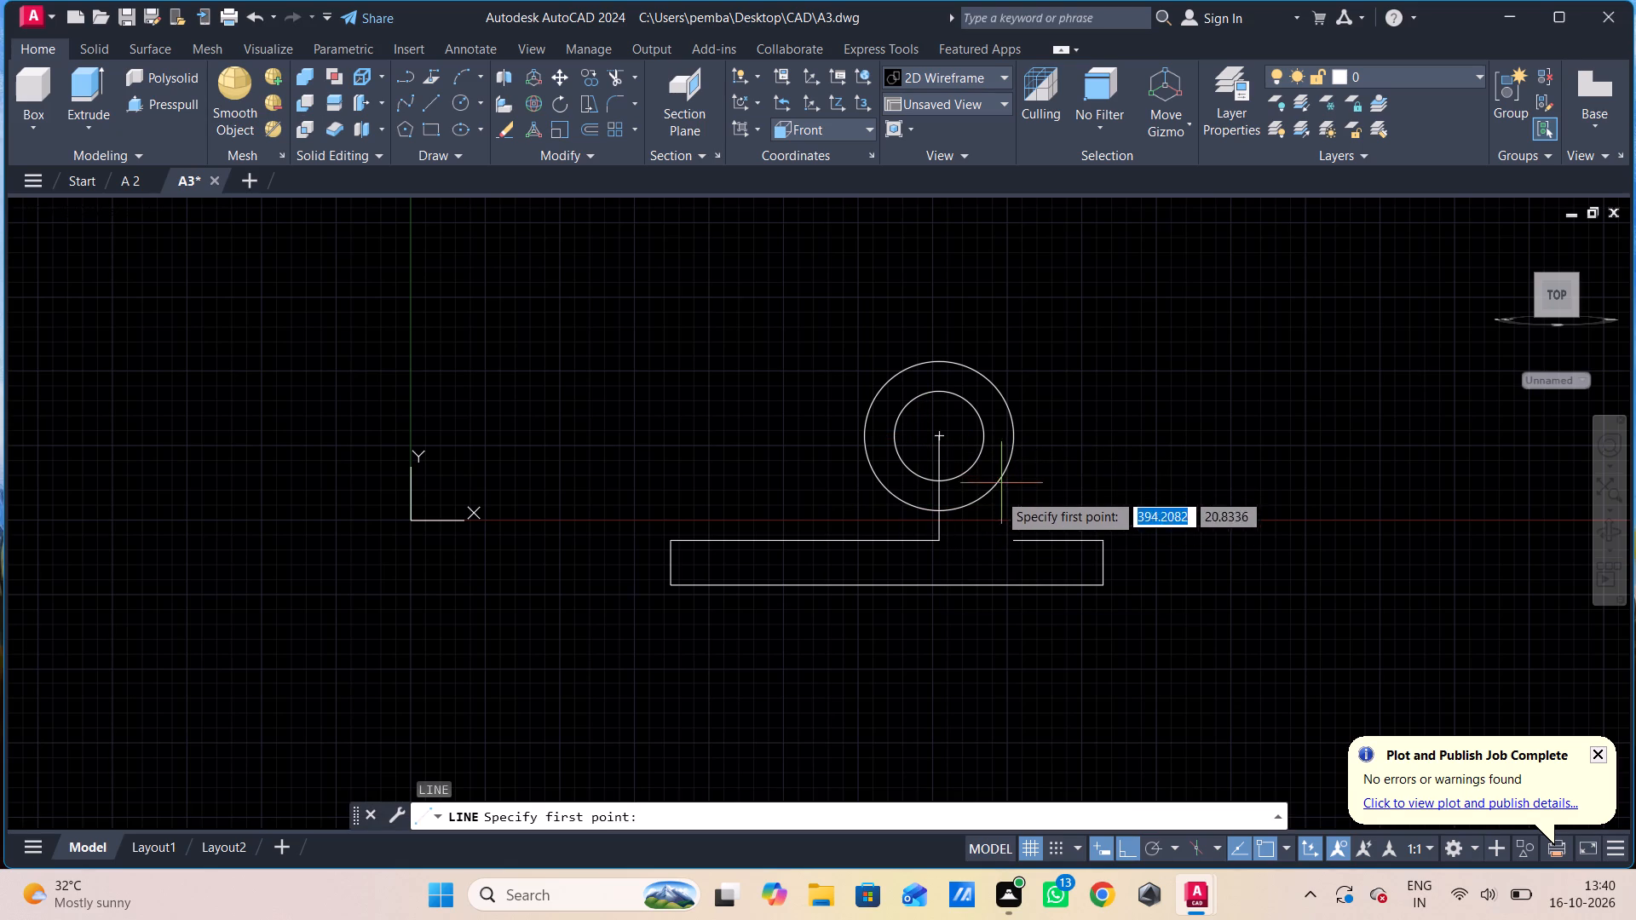
left_click(1017, 544)
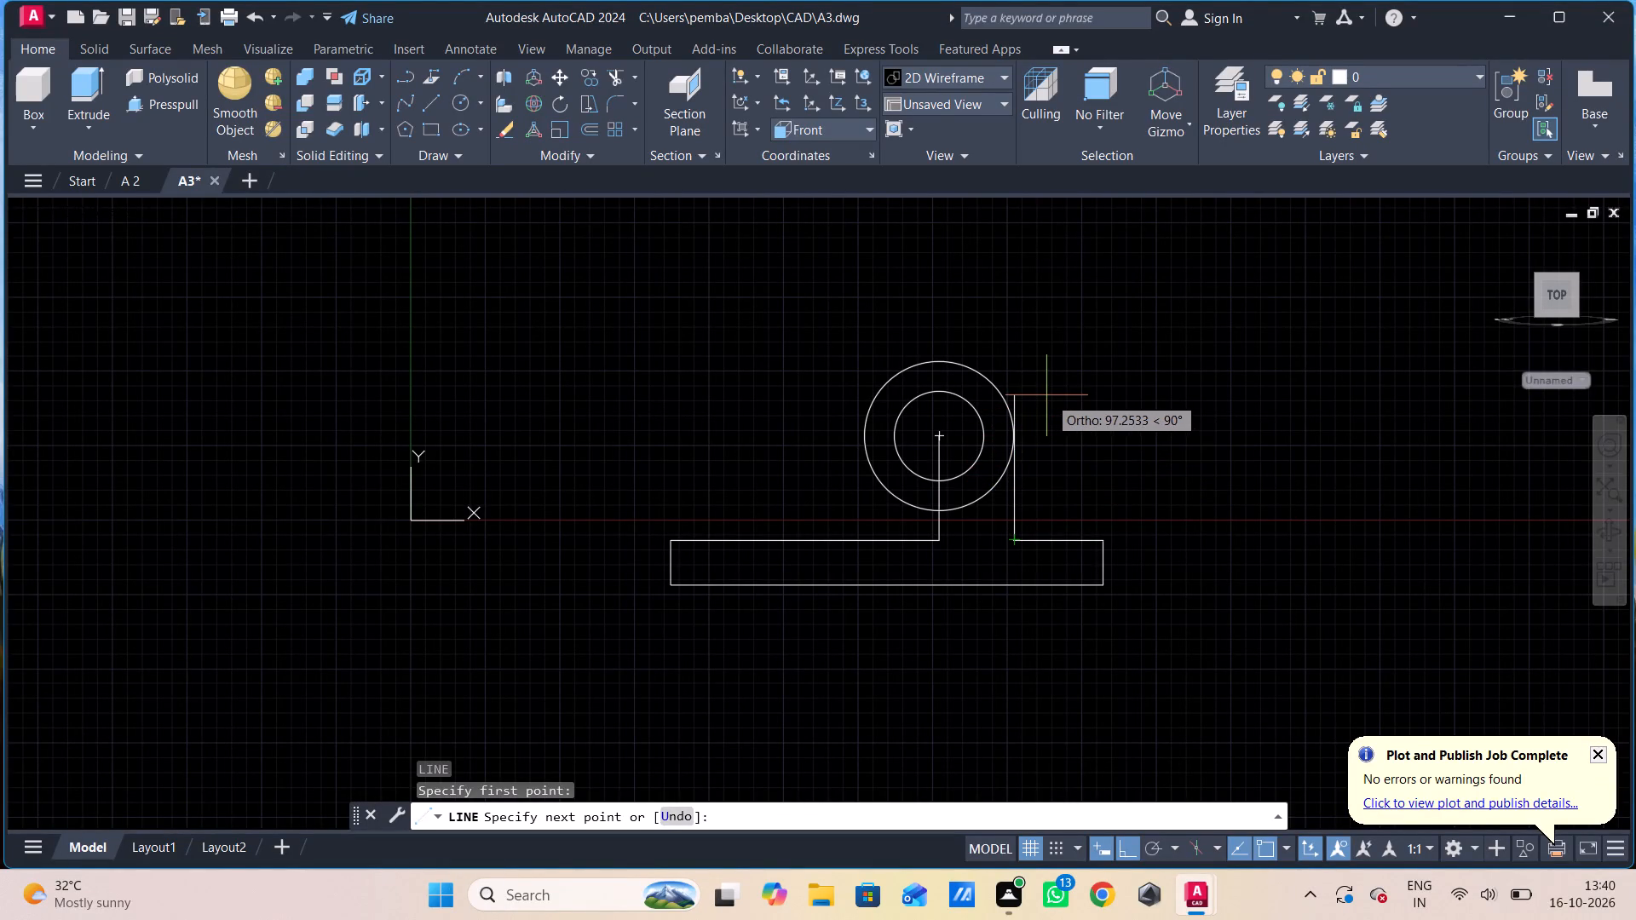
left_click(1014, 438)
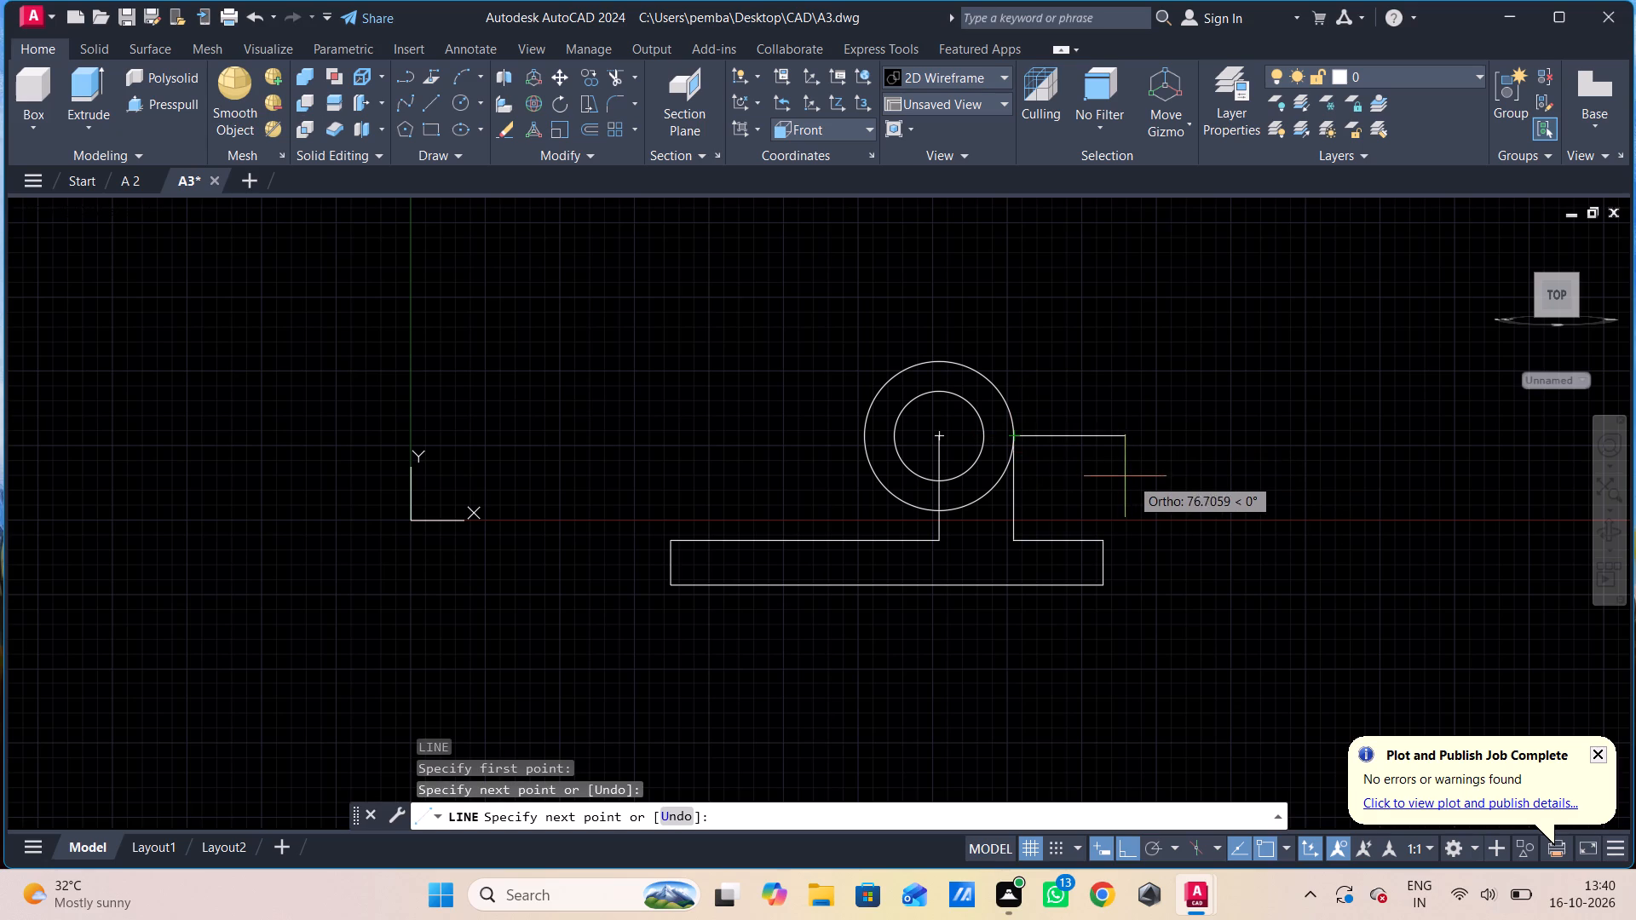
key("Escape")
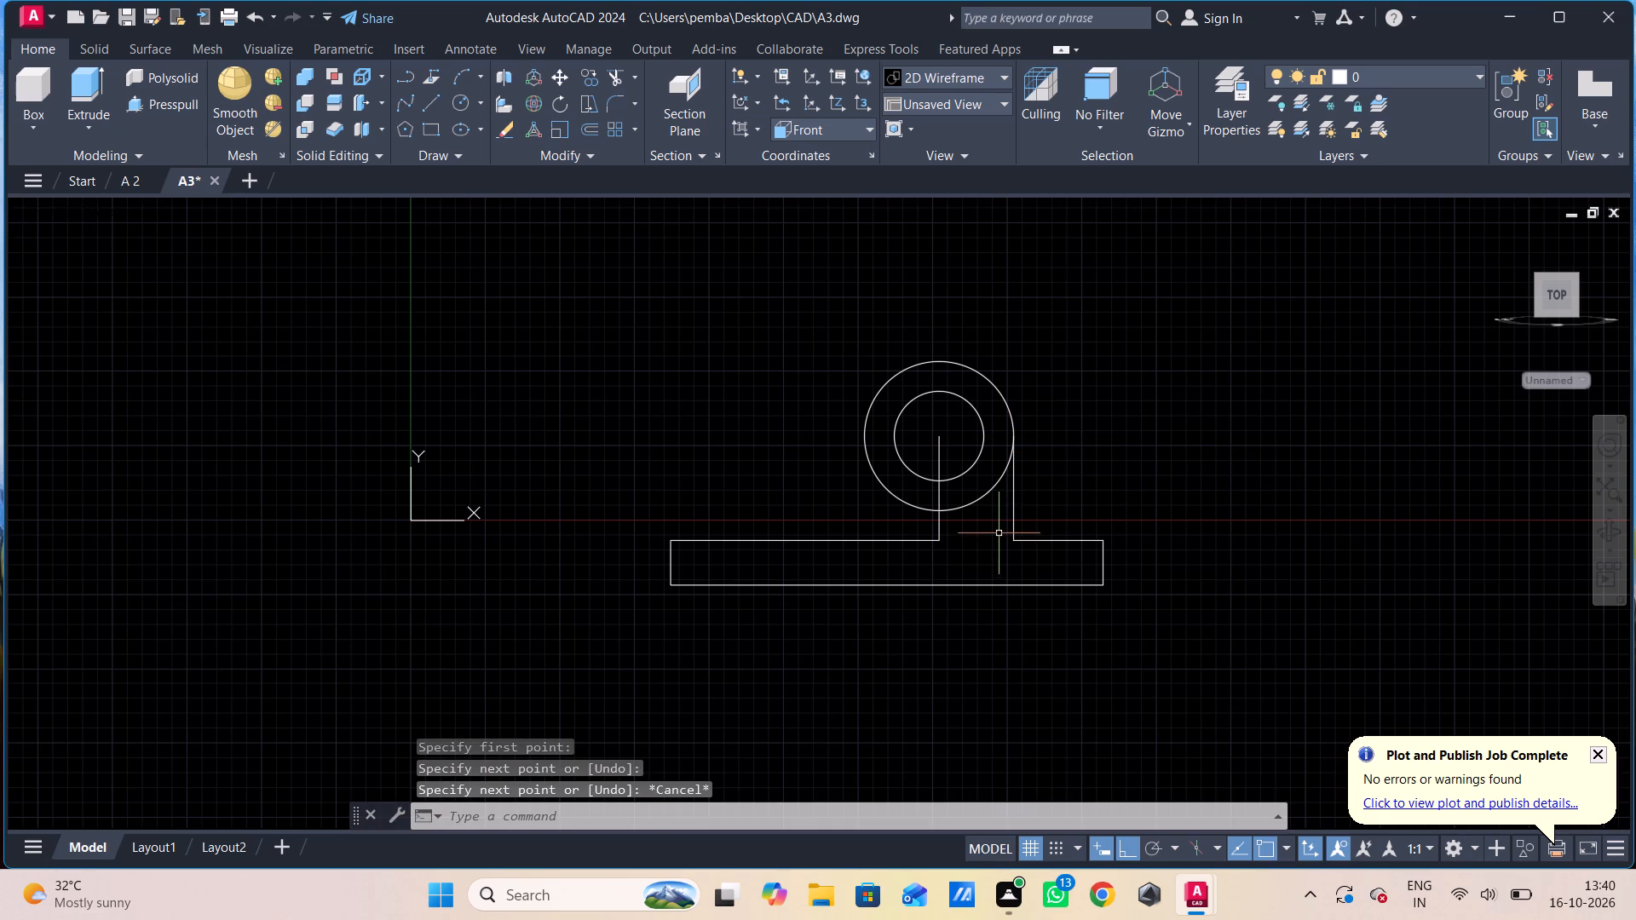
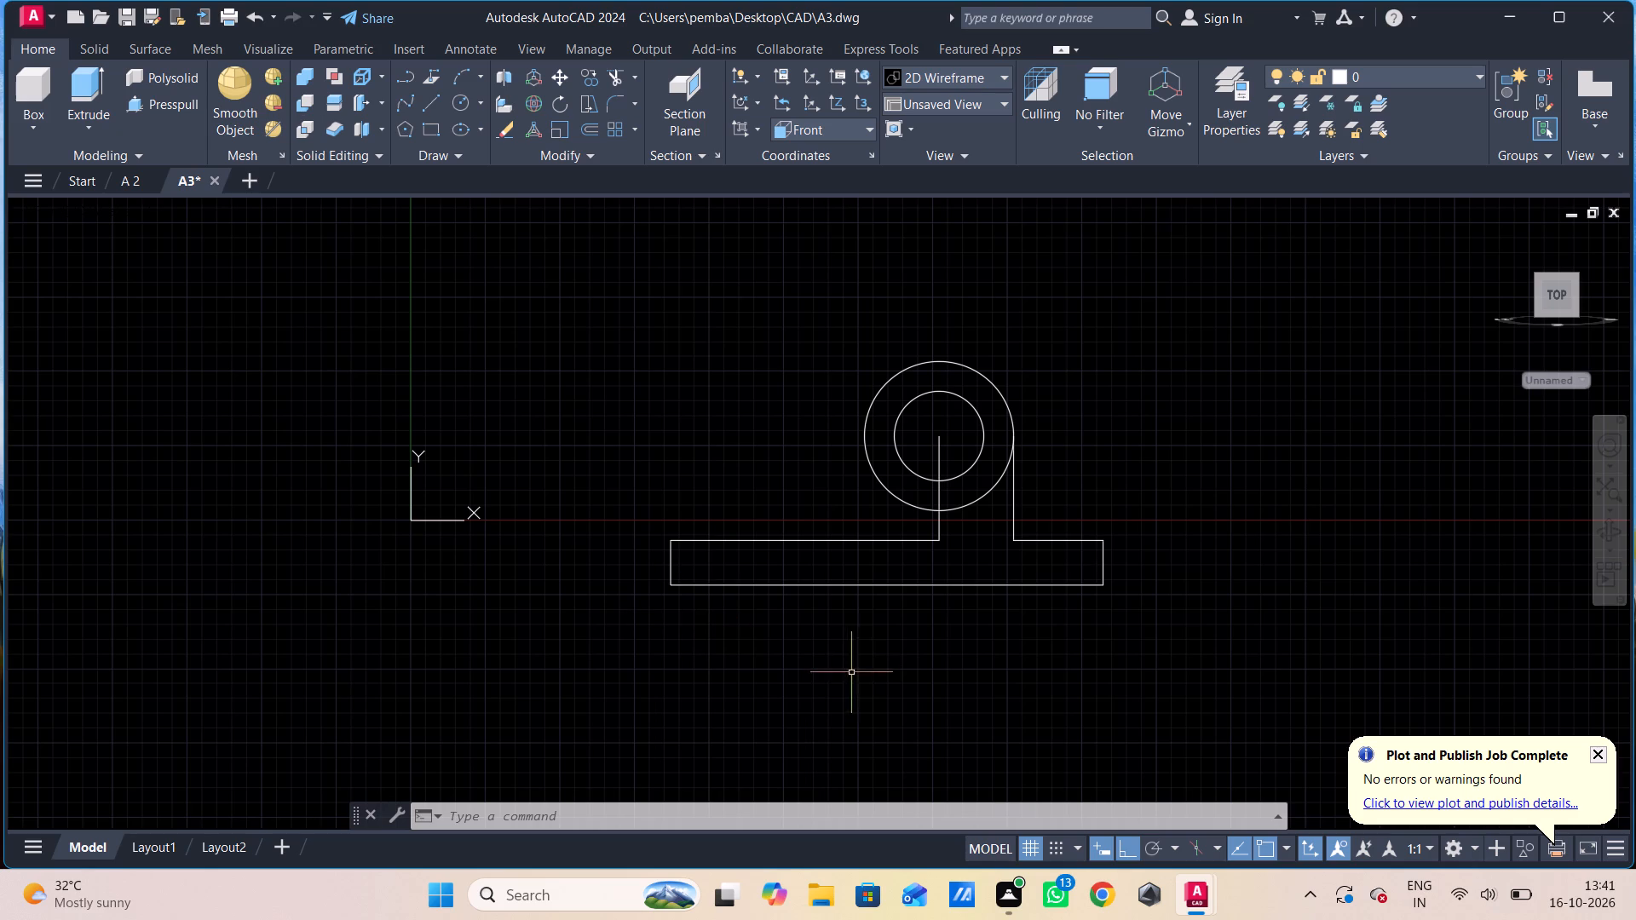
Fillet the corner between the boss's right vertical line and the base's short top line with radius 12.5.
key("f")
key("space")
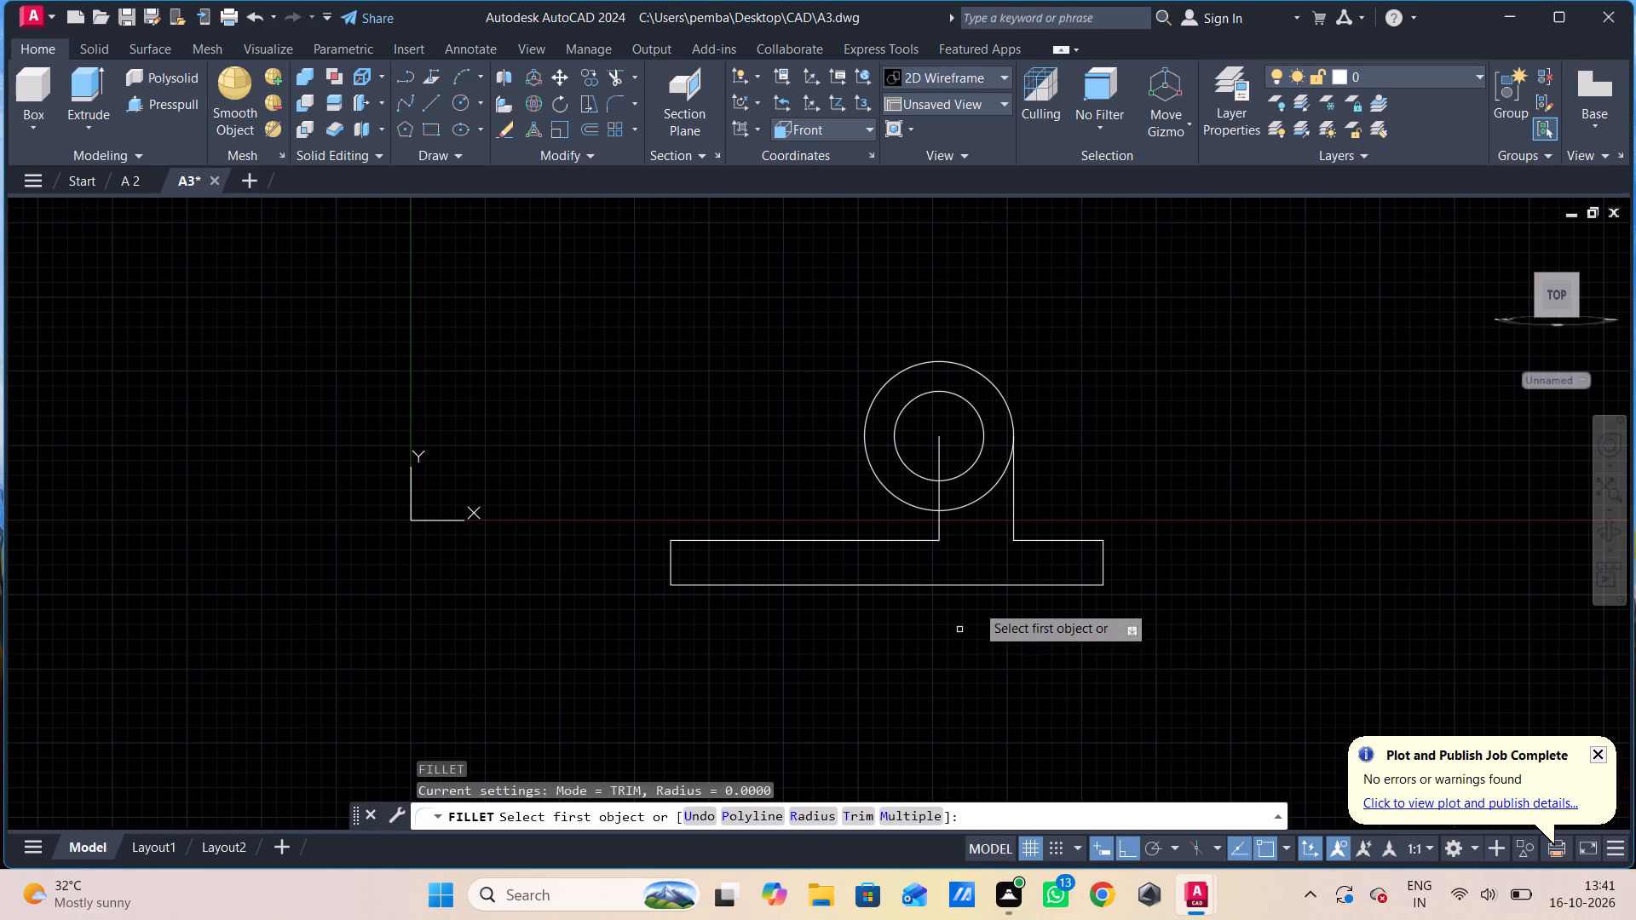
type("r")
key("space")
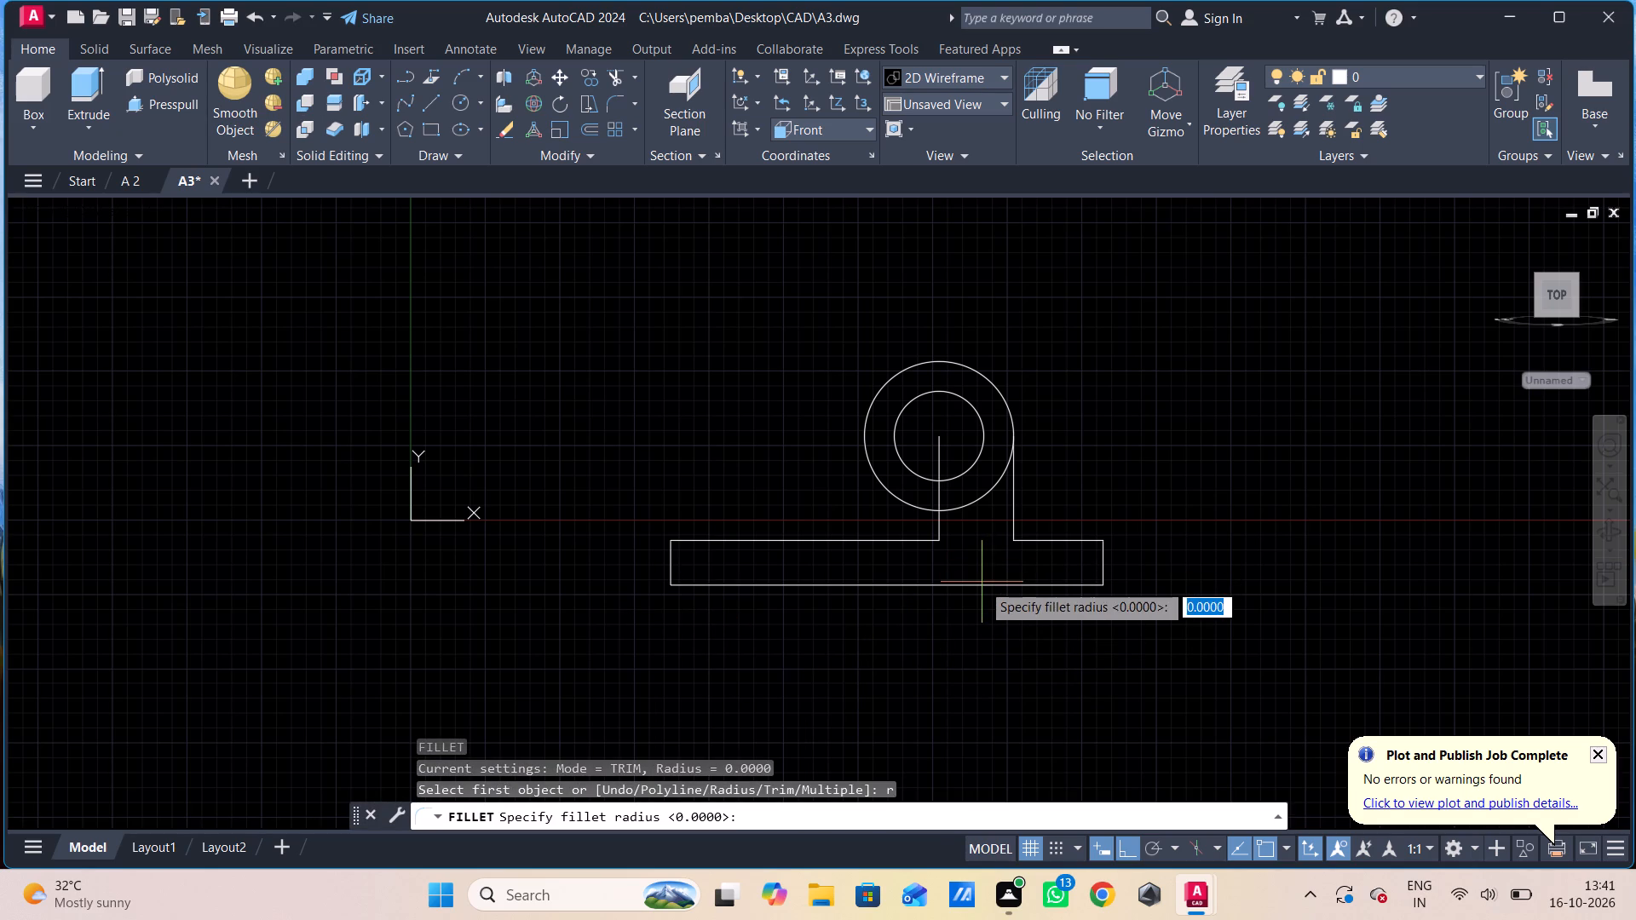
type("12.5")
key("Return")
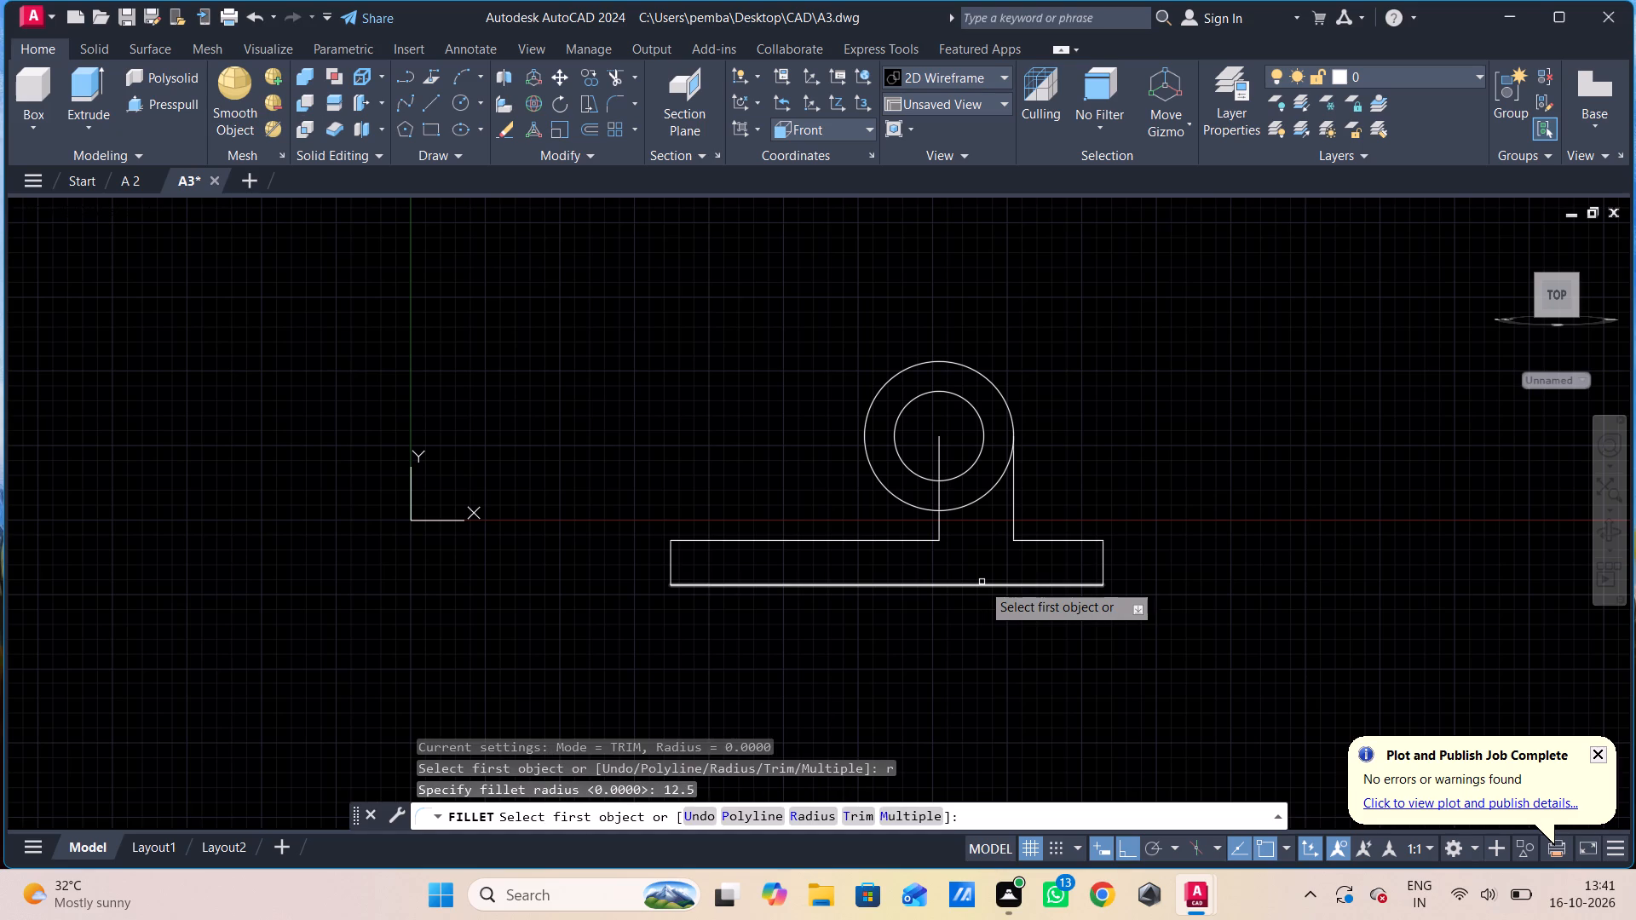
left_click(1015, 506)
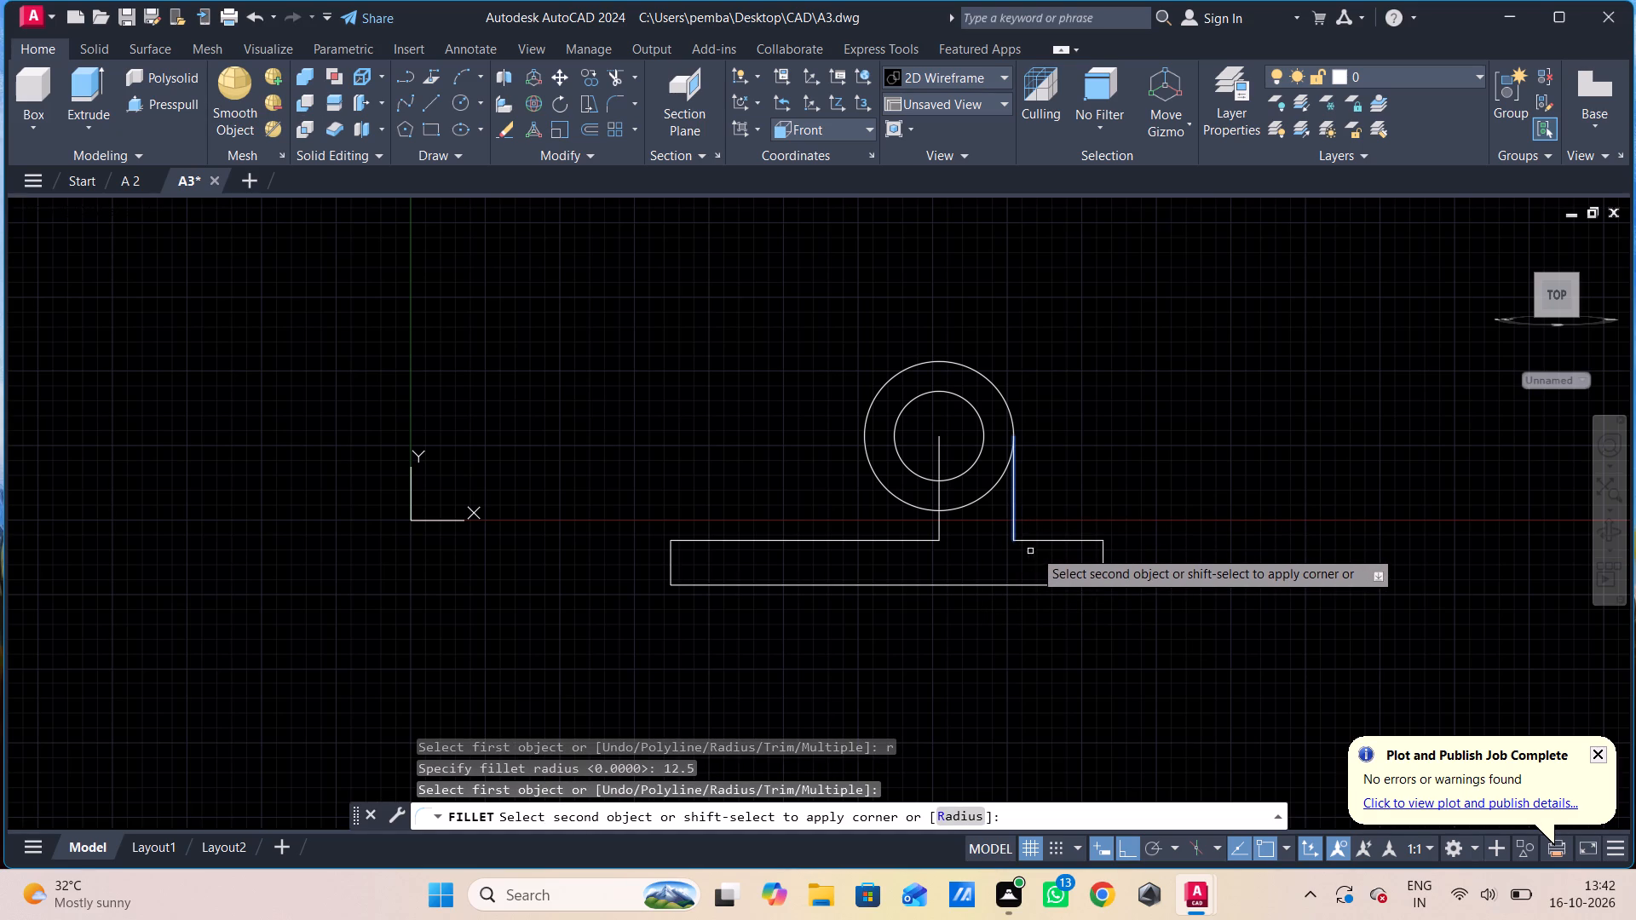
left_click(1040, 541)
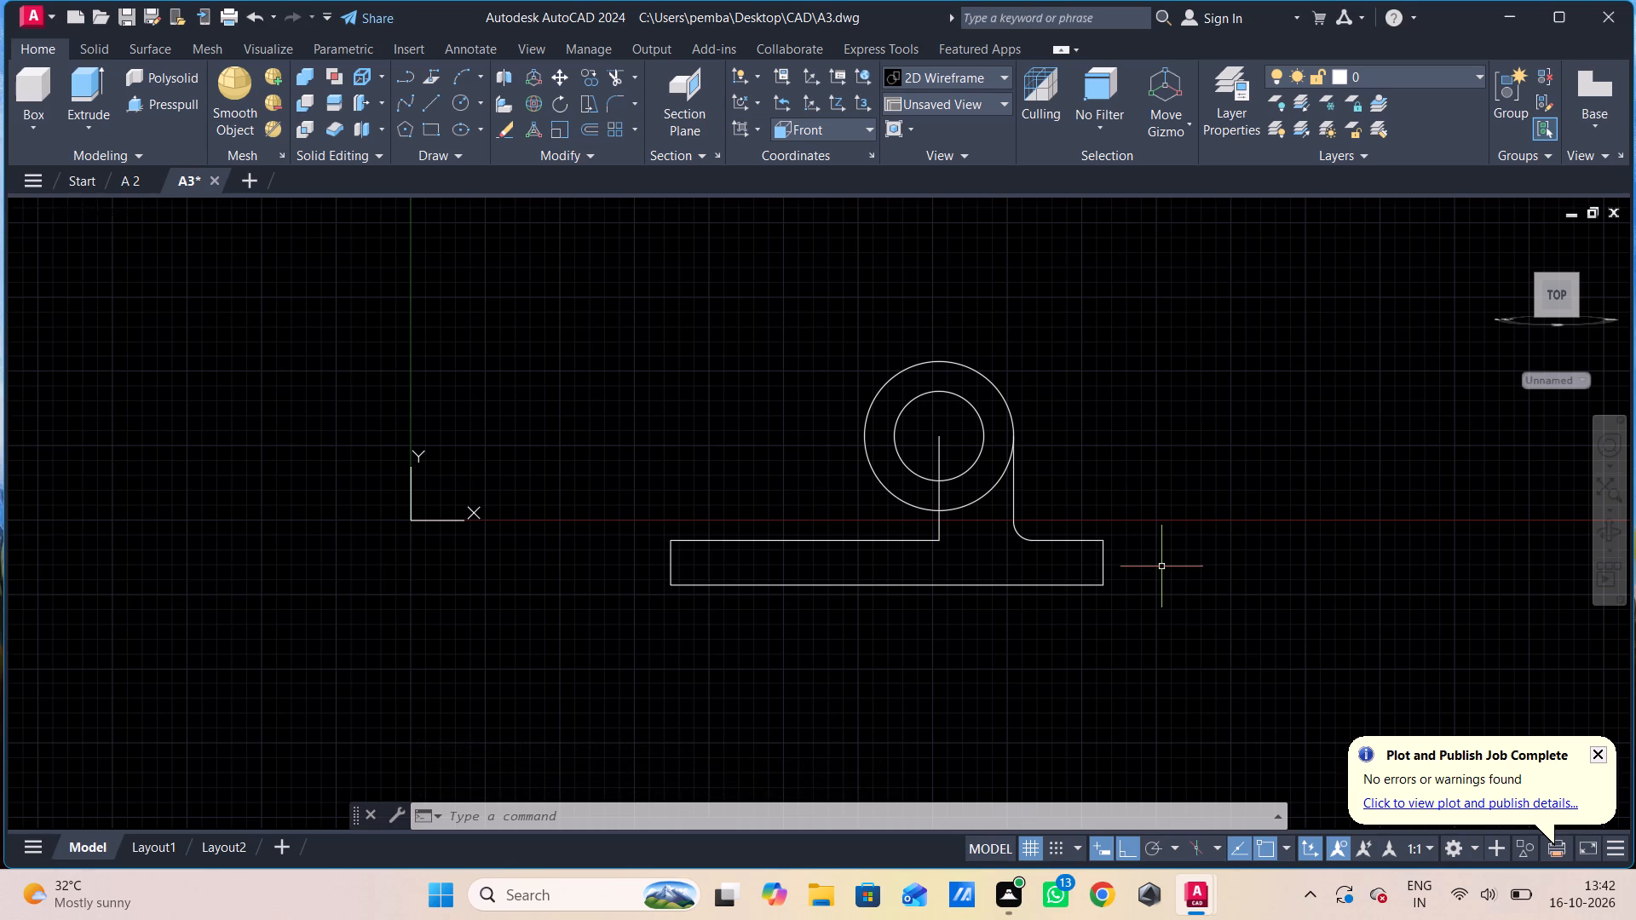
Erase the boss's right vertical line, the base's short top line and the fillet arc joining them.
left_click(1017, 505)
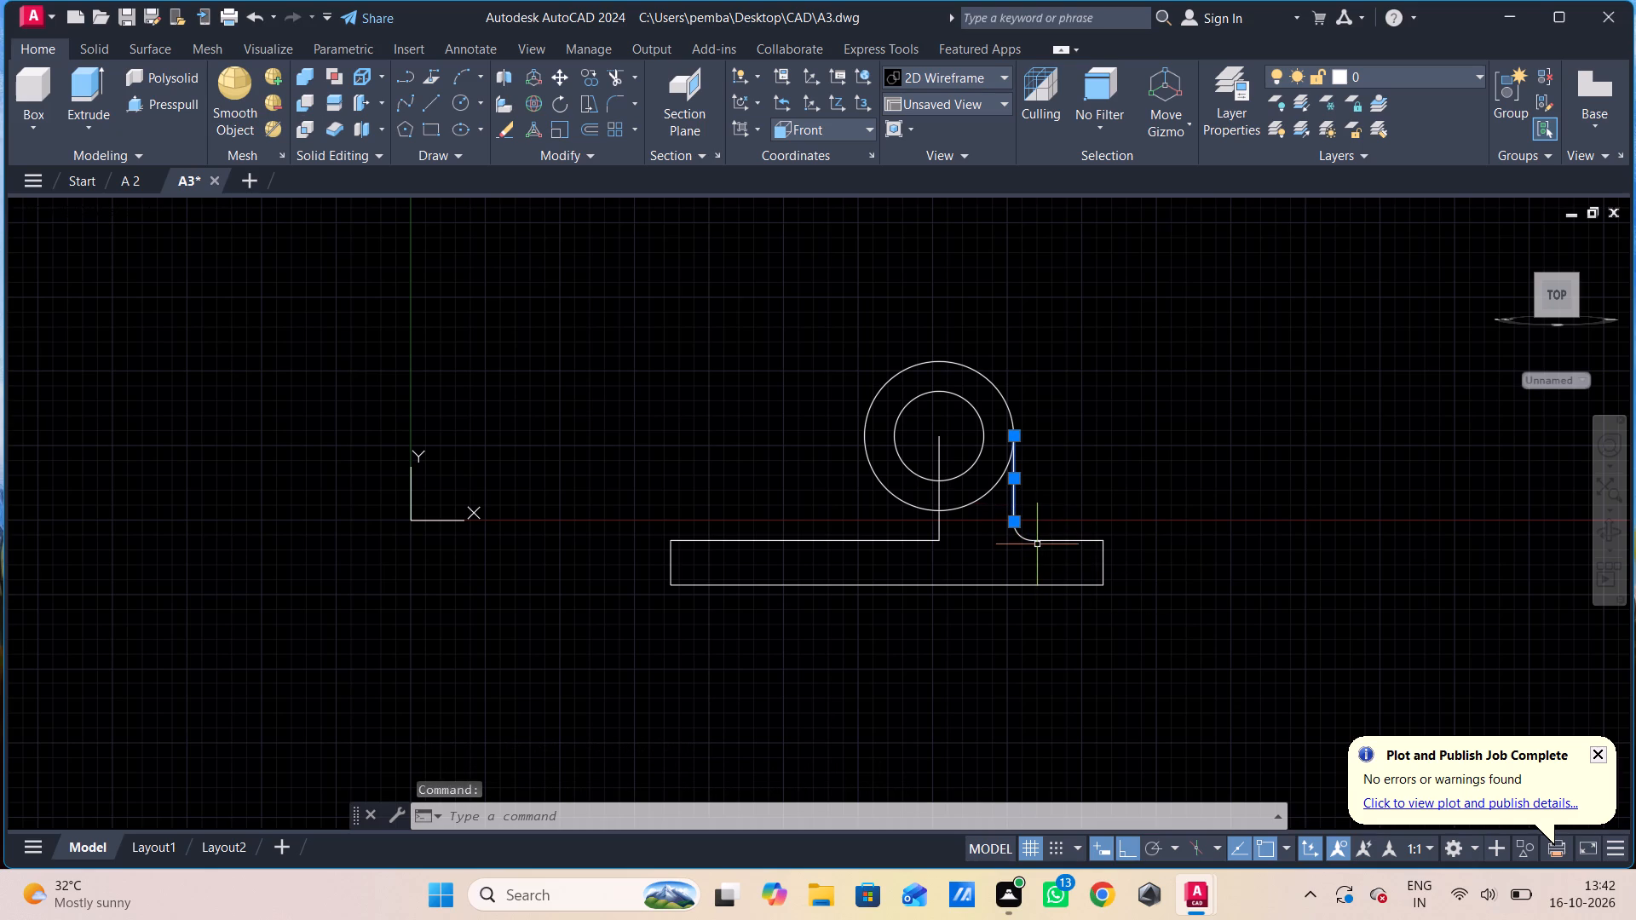
left_click(1037, 539)
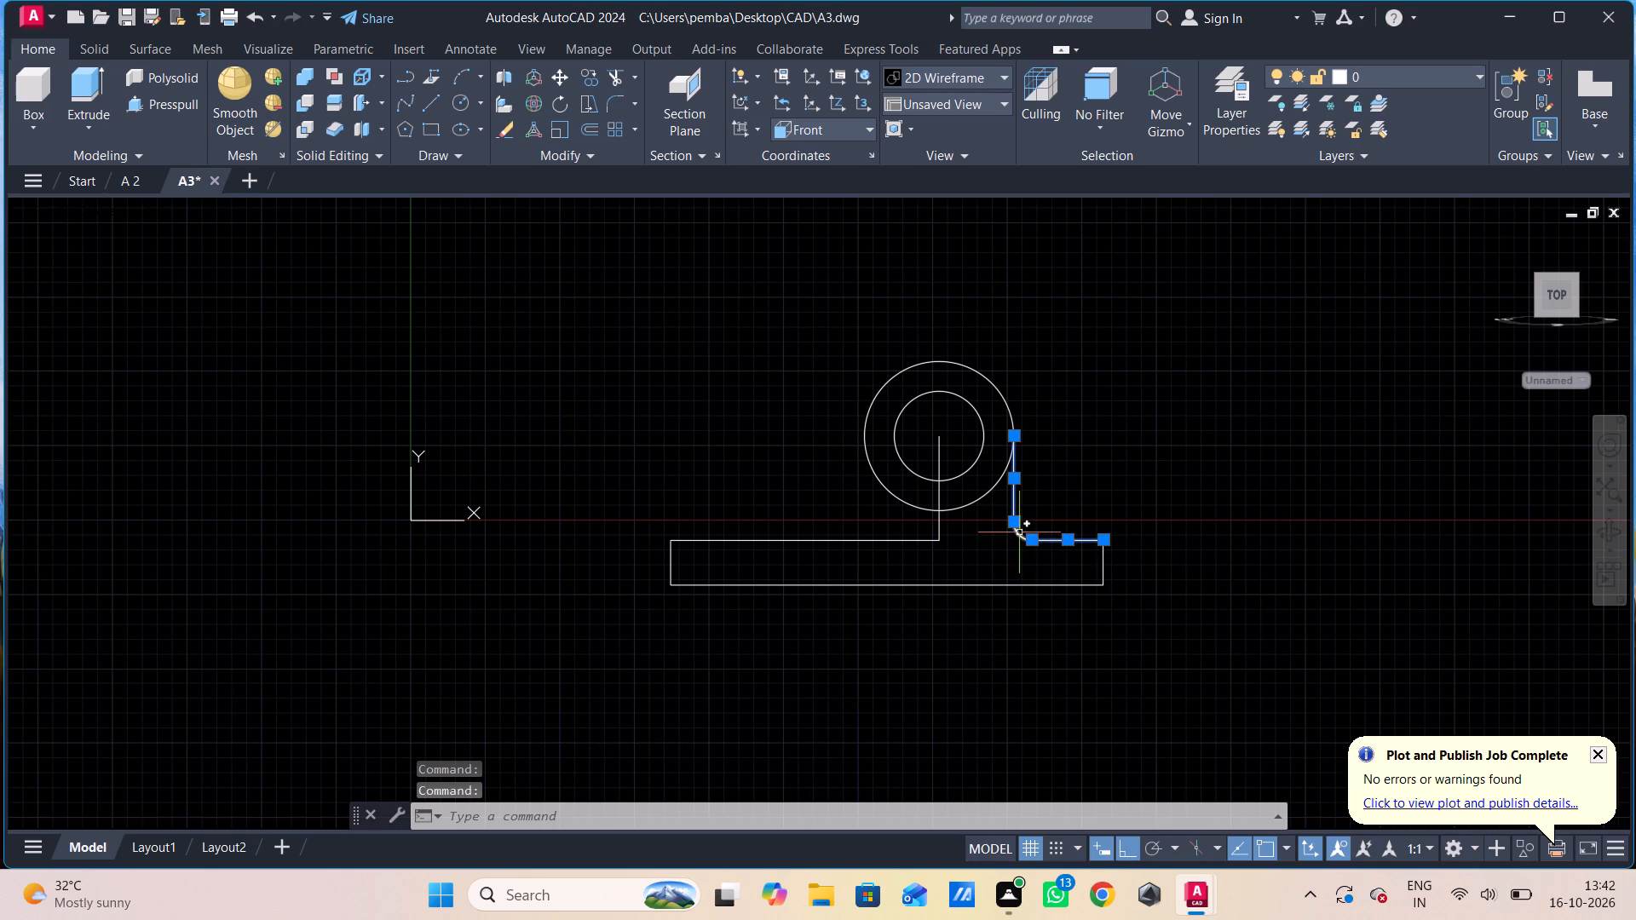
left_click(1019, 533)
key("Delete")
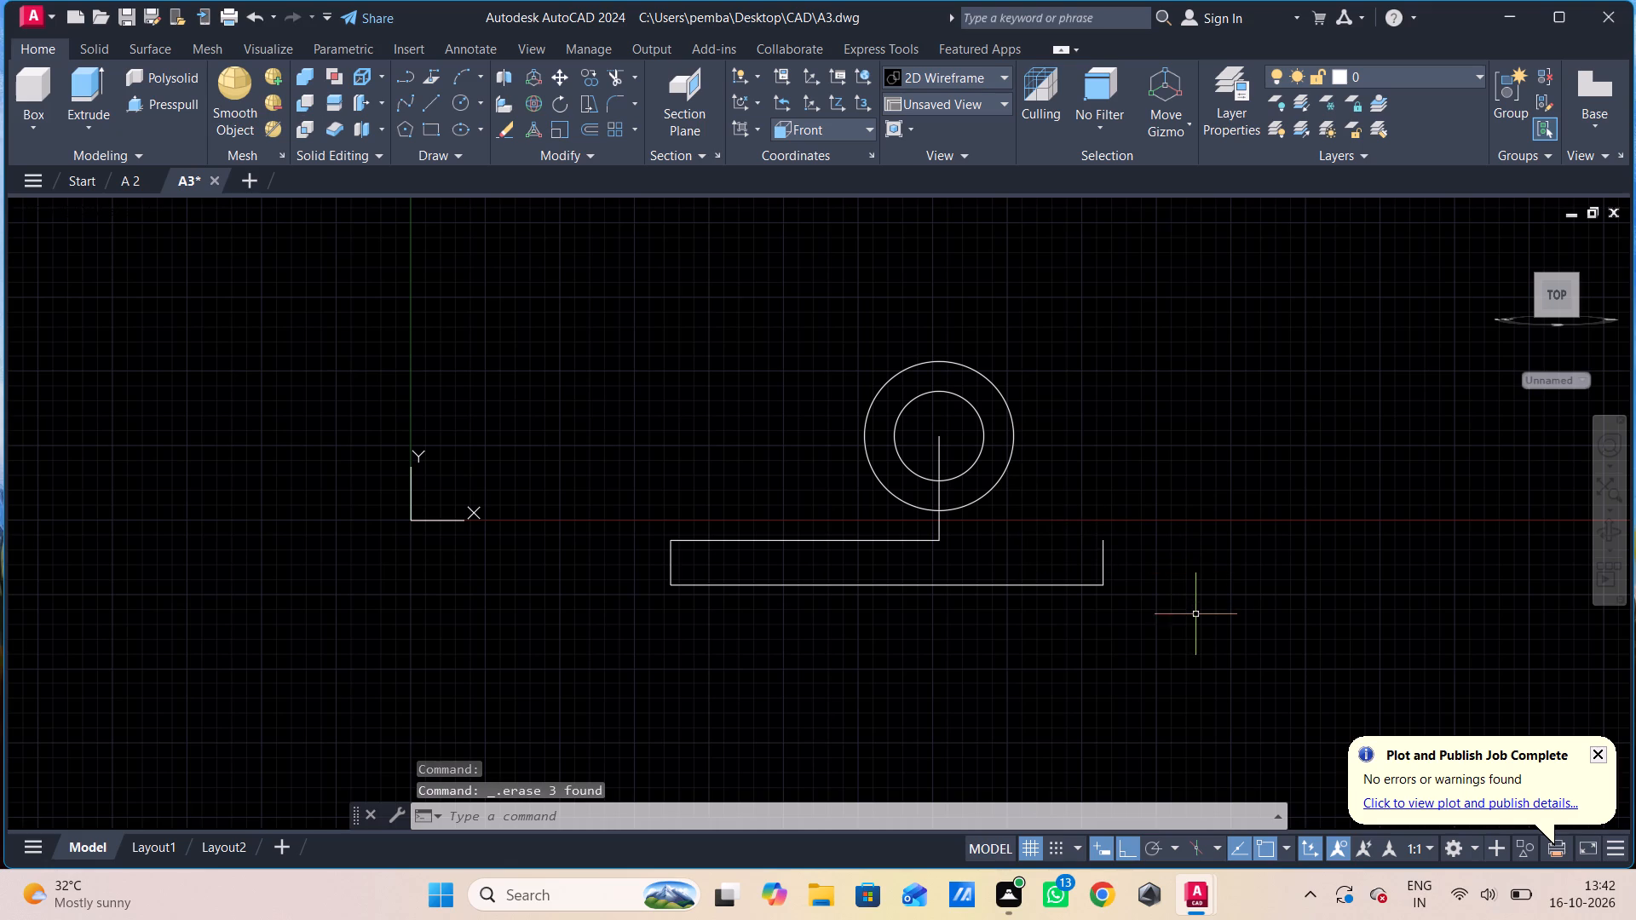
Draw a 60-unit horizontal line inward from the top of the base's right edge, continuing with a near-vertical line up to the outer circle's right side.
key("l")
key("Return")
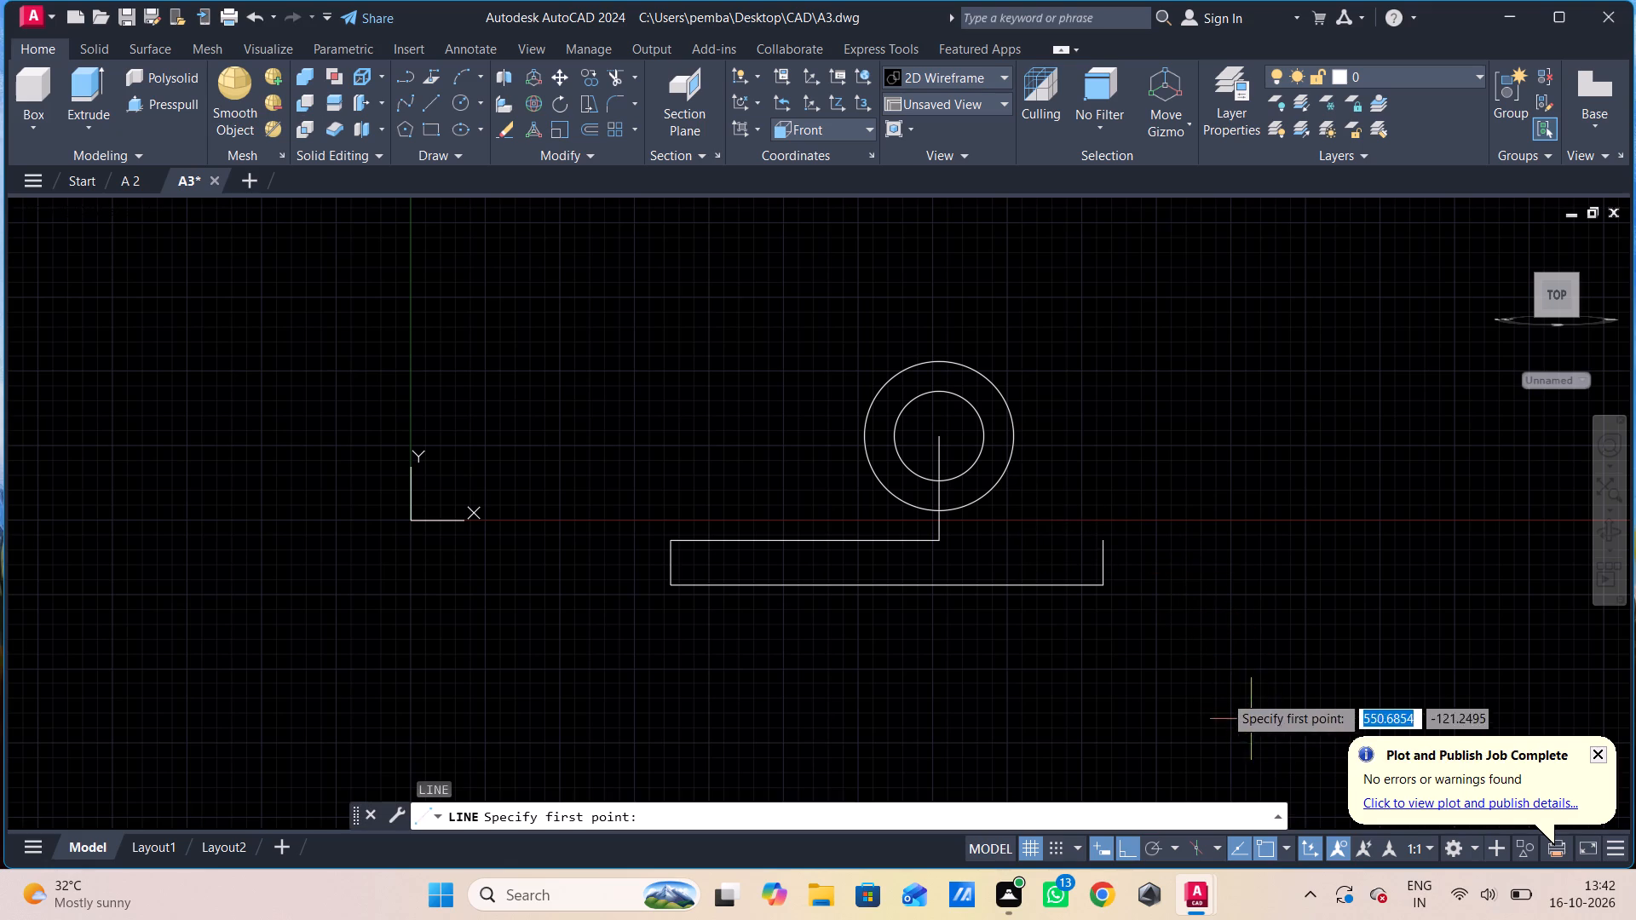
left_click(1099, 541)
type("60")
key("Return")
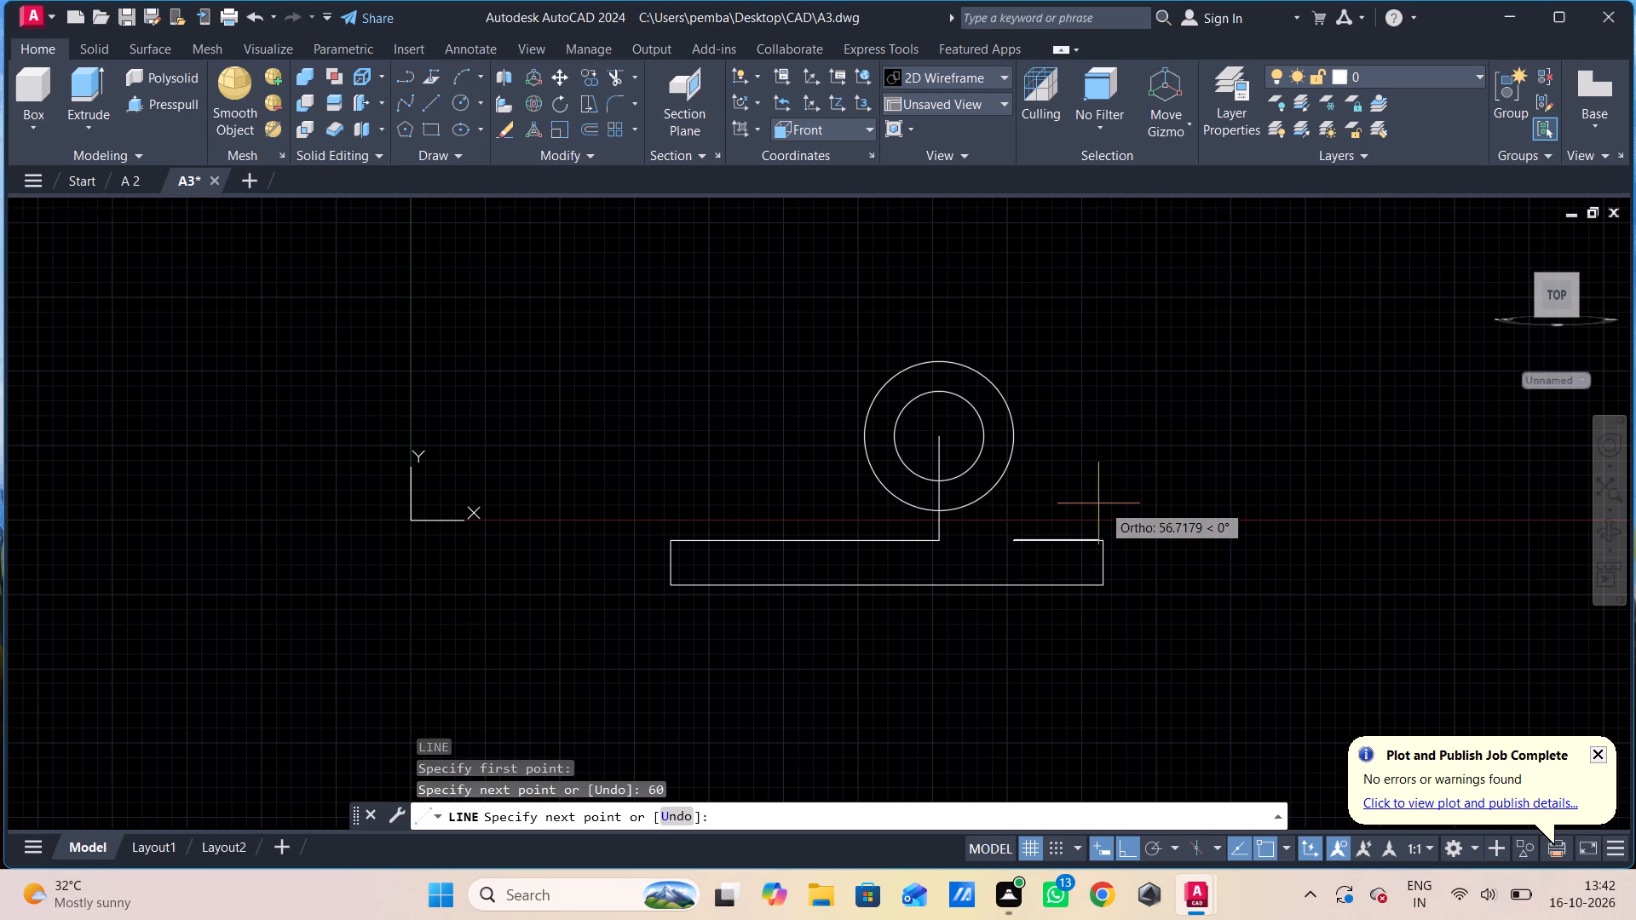
left_click(1007, 480)
key("ctrl+z")
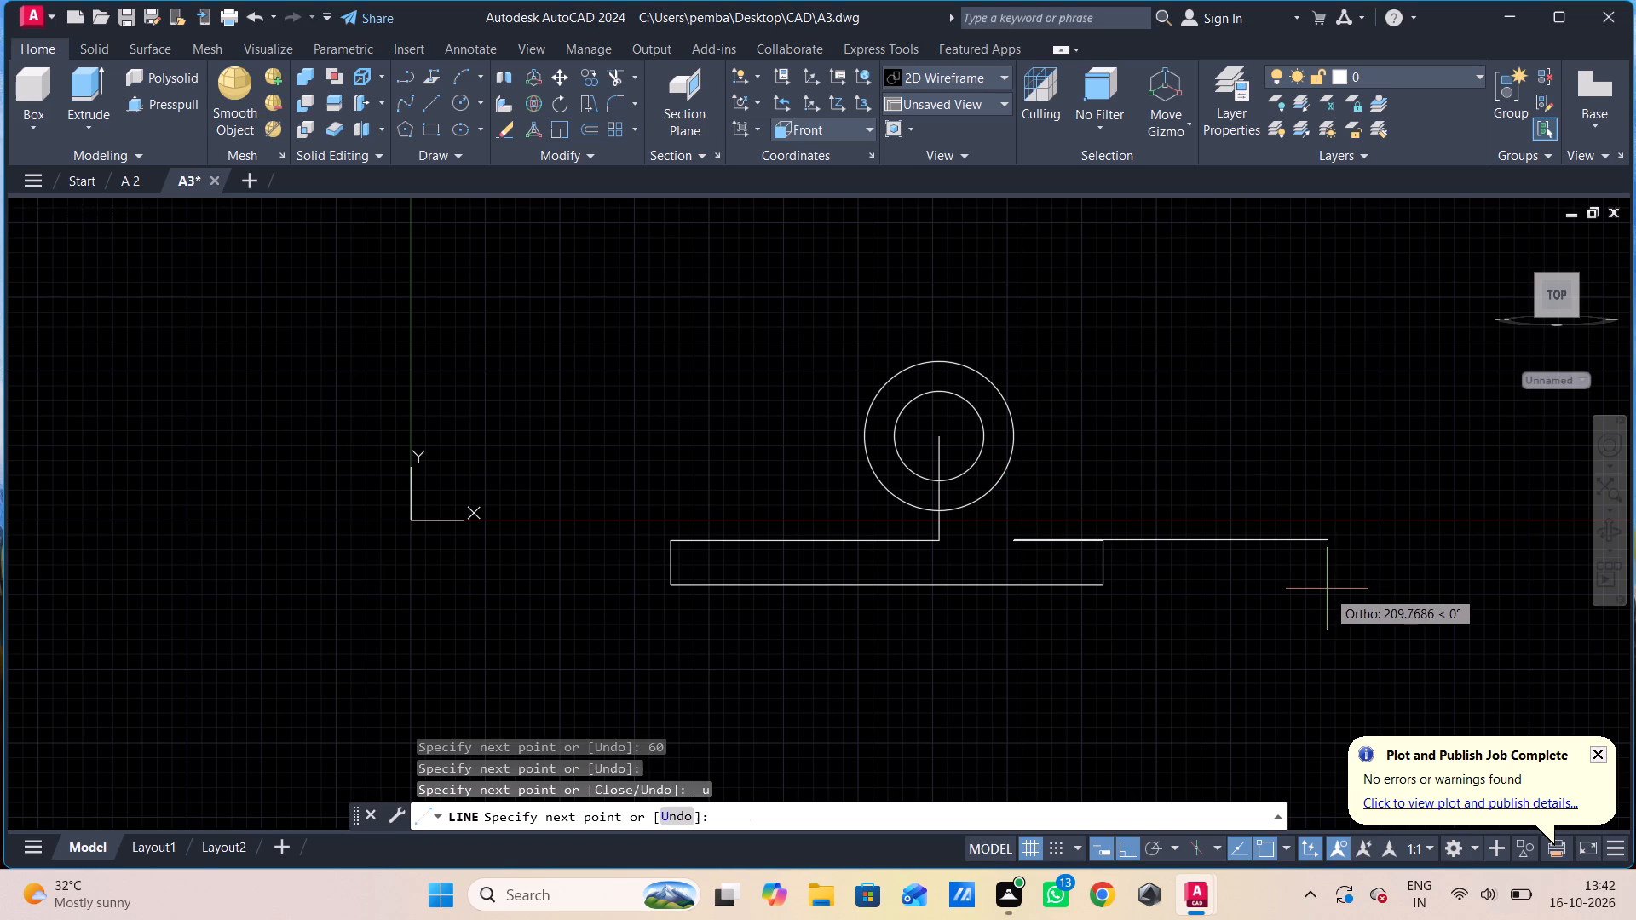
left_click(1013, 448)
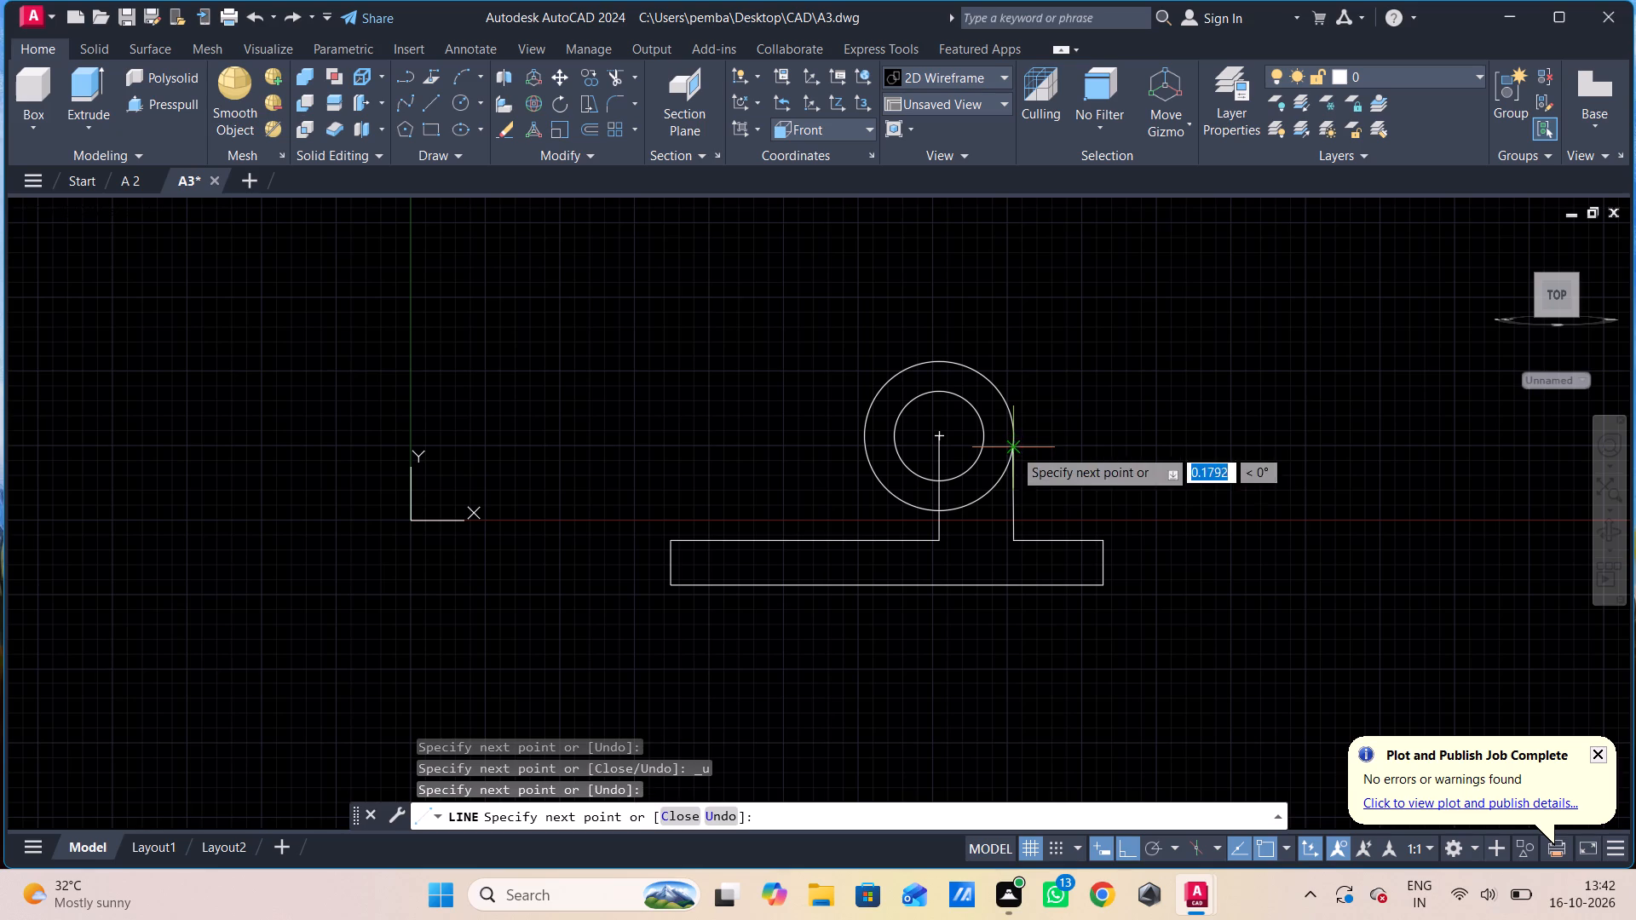
key("Escape")
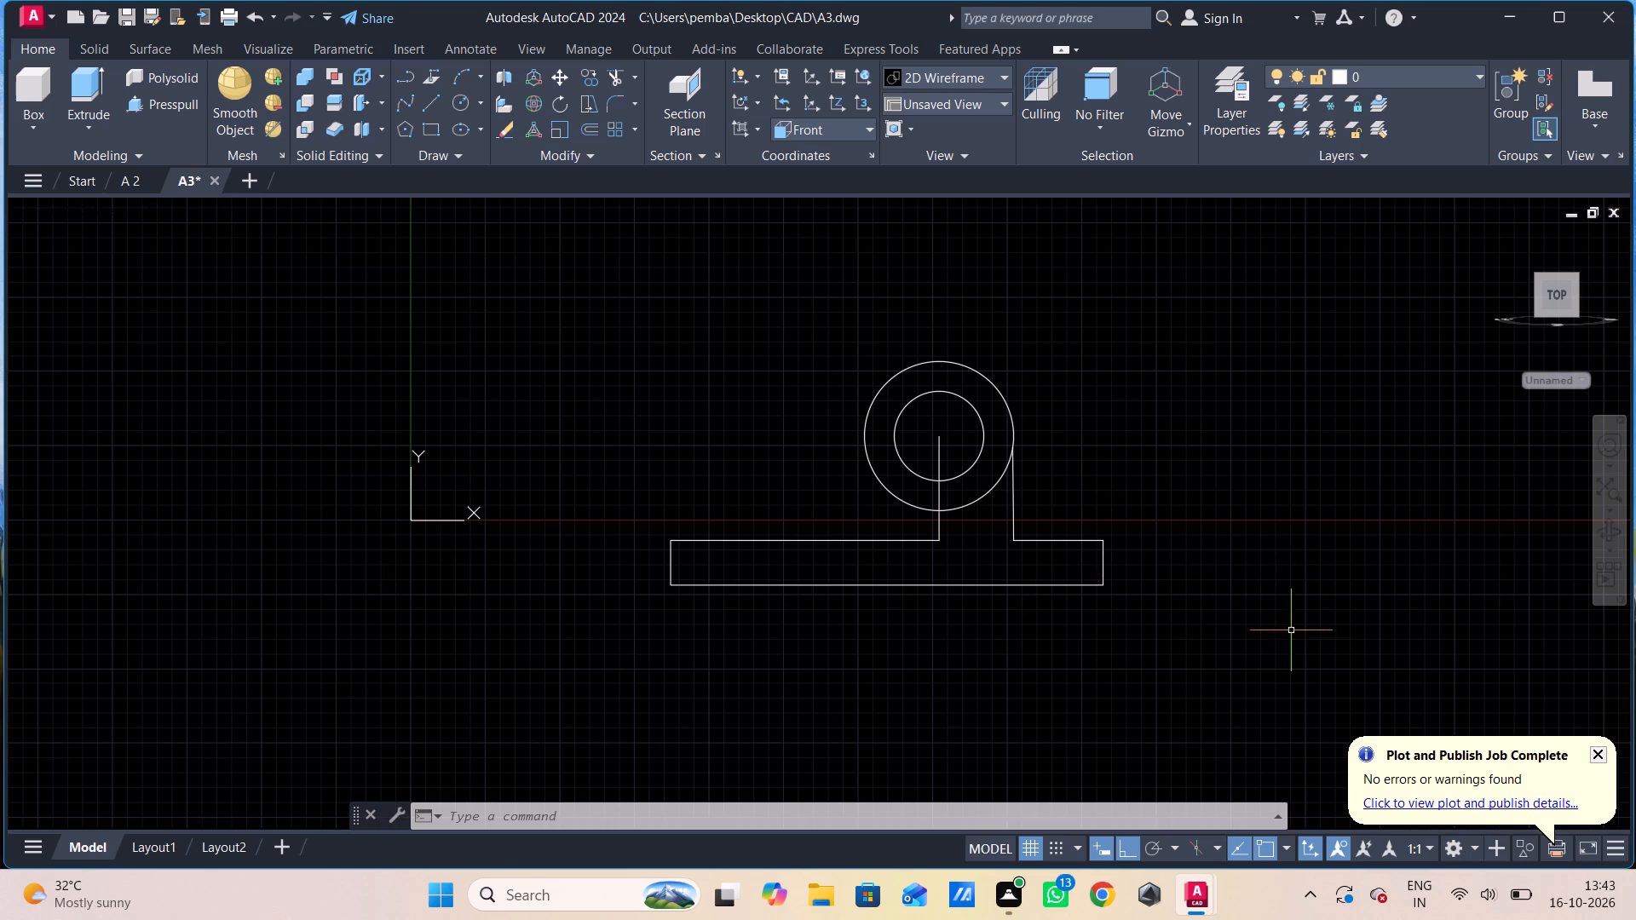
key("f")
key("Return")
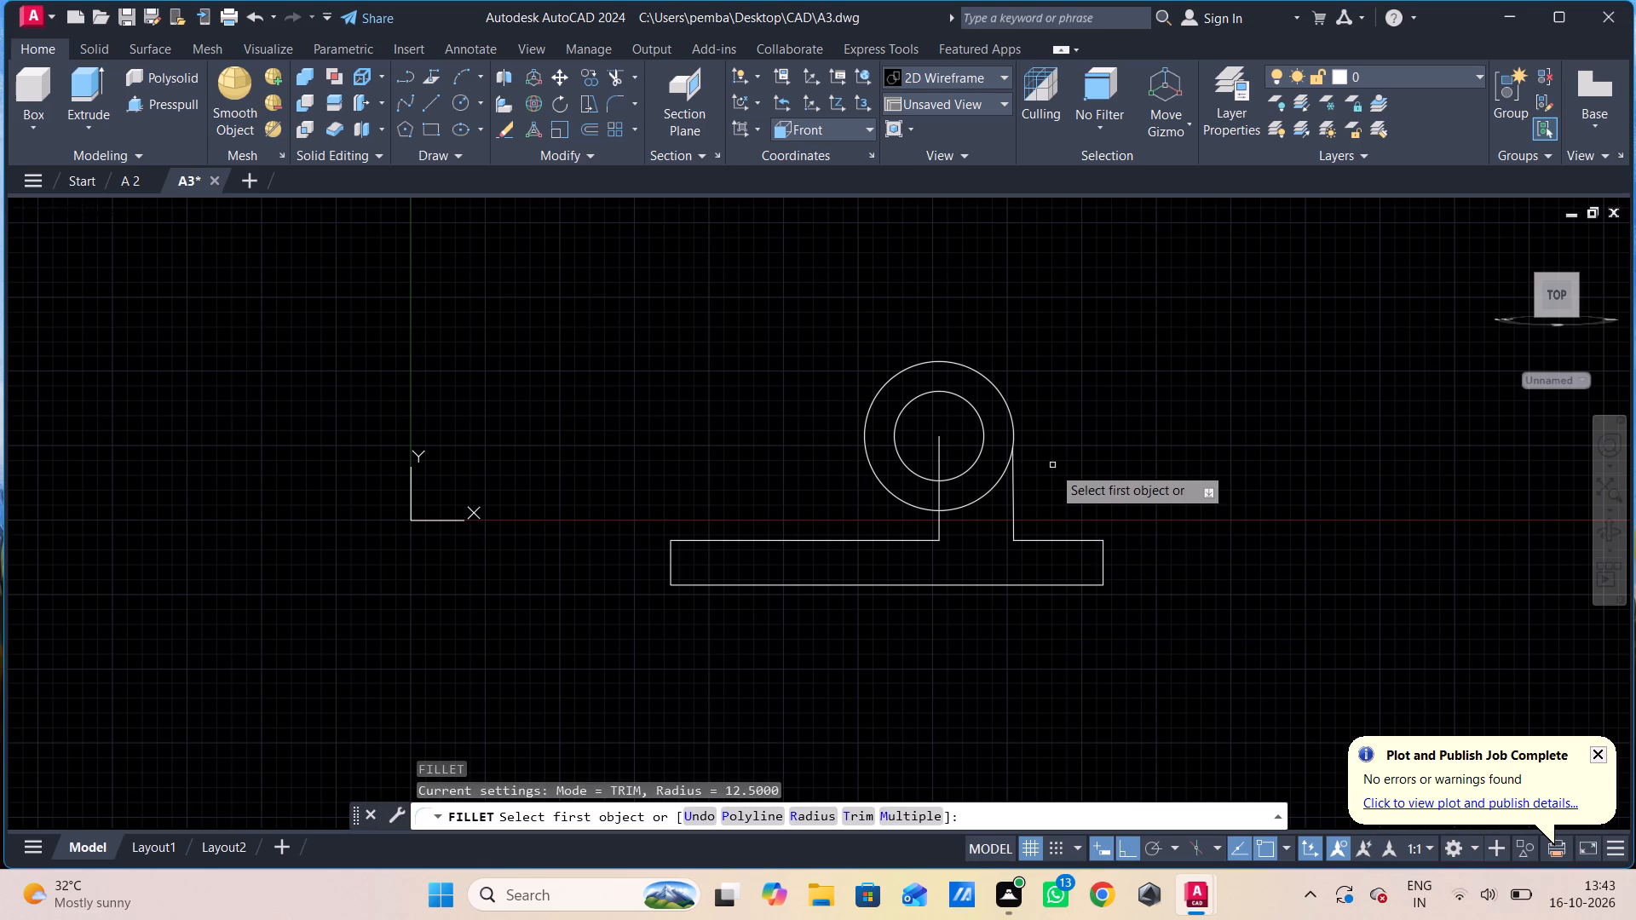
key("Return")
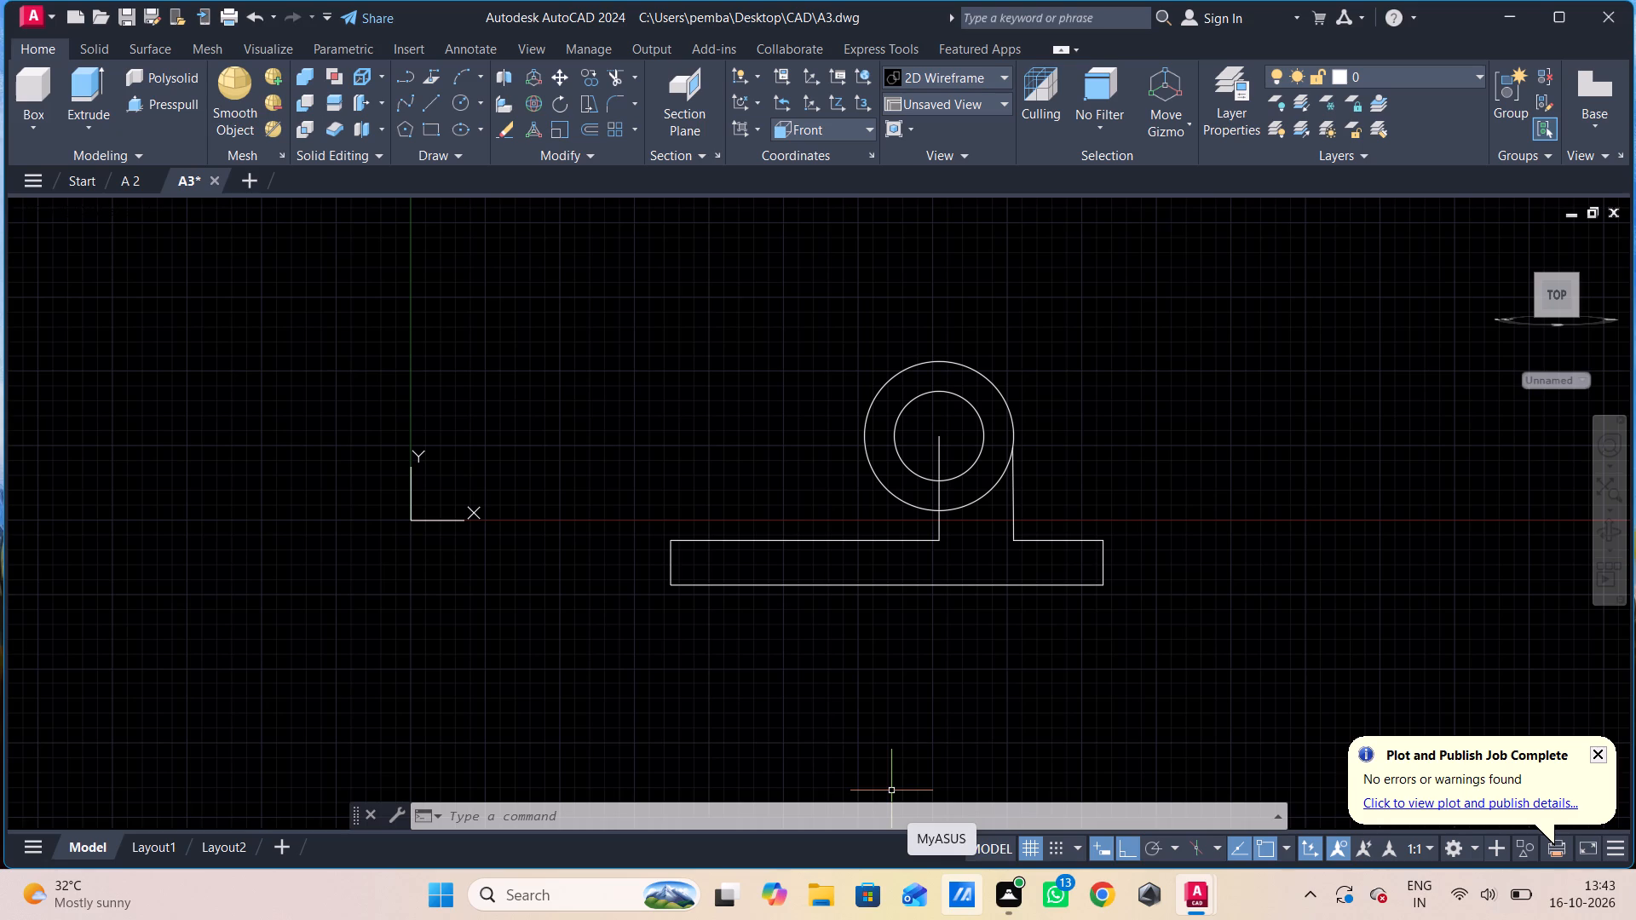
Fillet the corner between the redrawn line up to the outer circle and the 60-unit horizontal line with radius 12.5.
key("f")
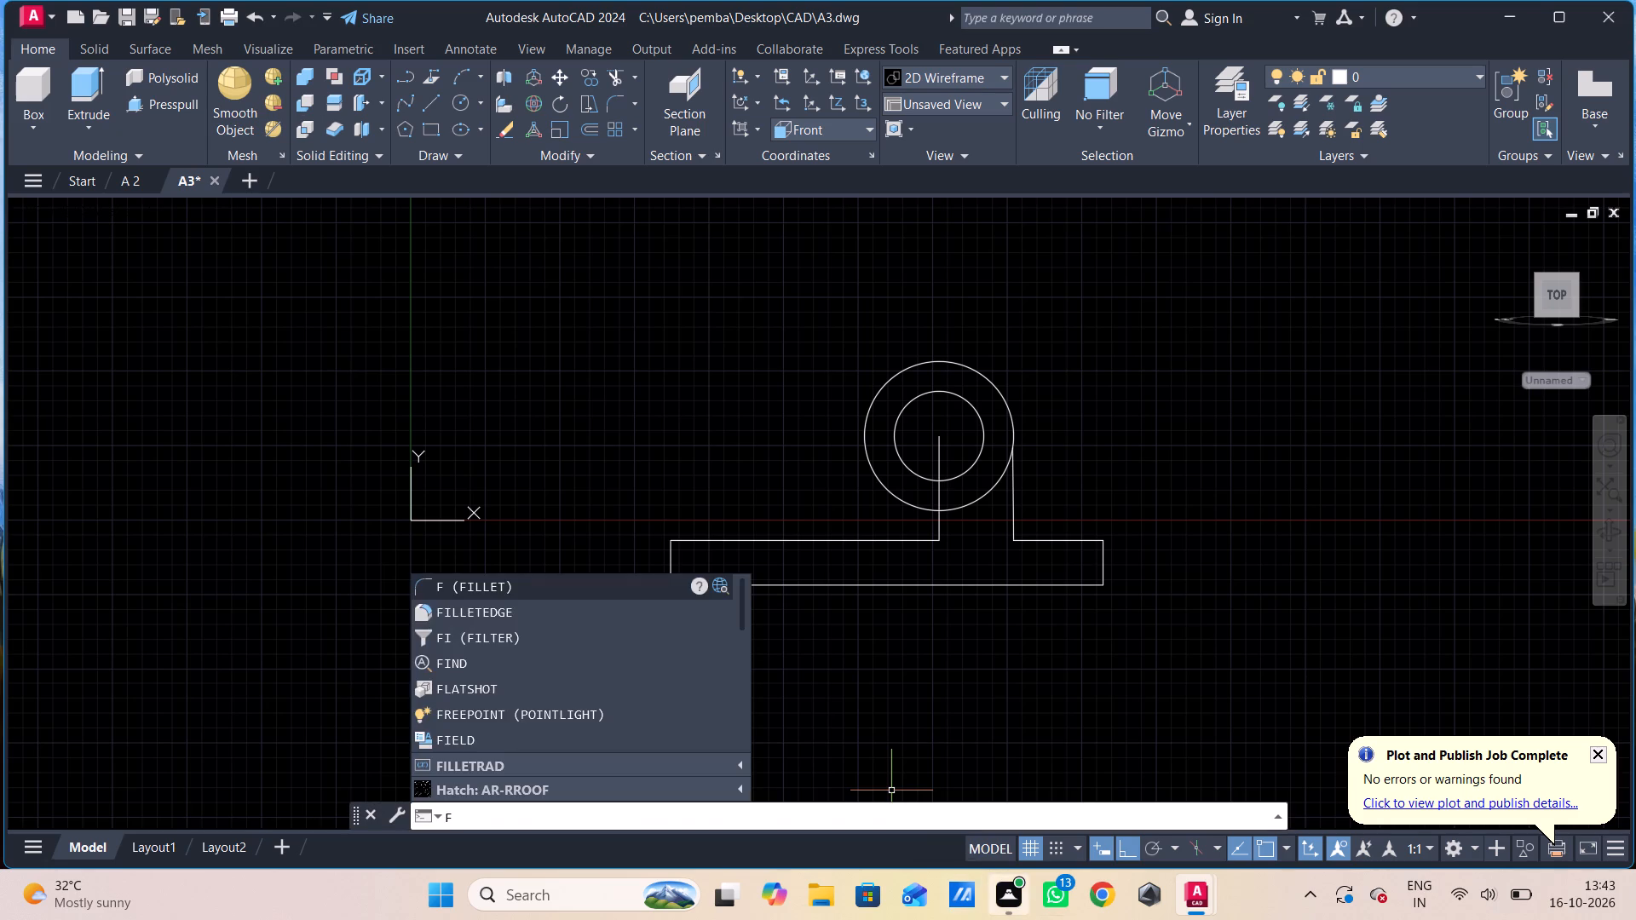
key("space")
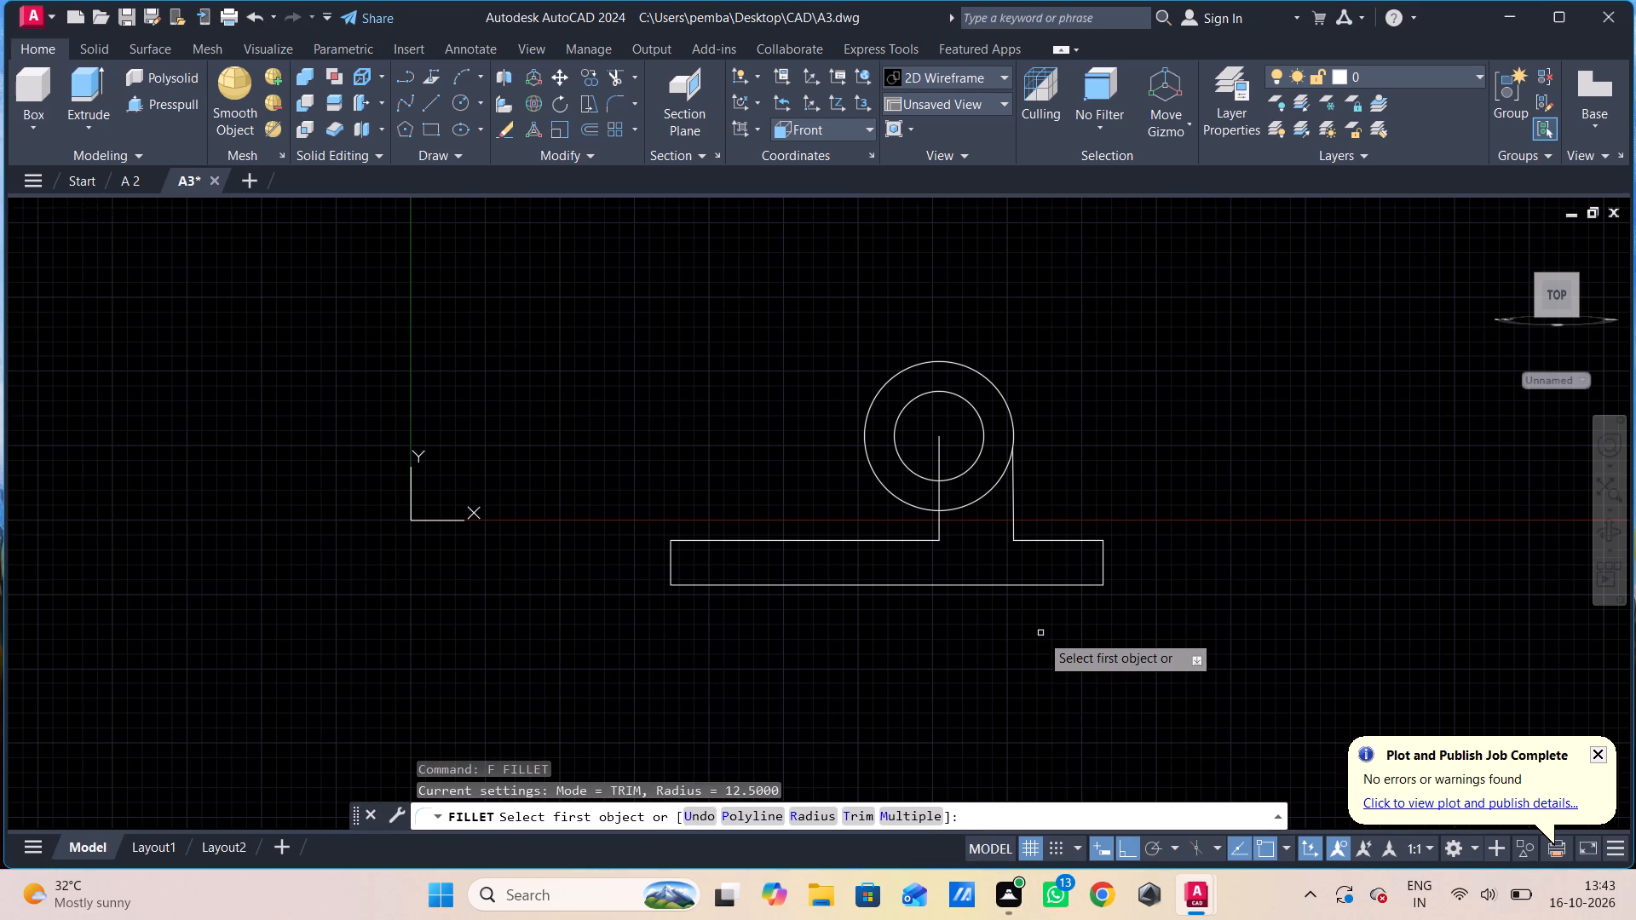
type("r")
key("space")
type("12.5")
key("Return")
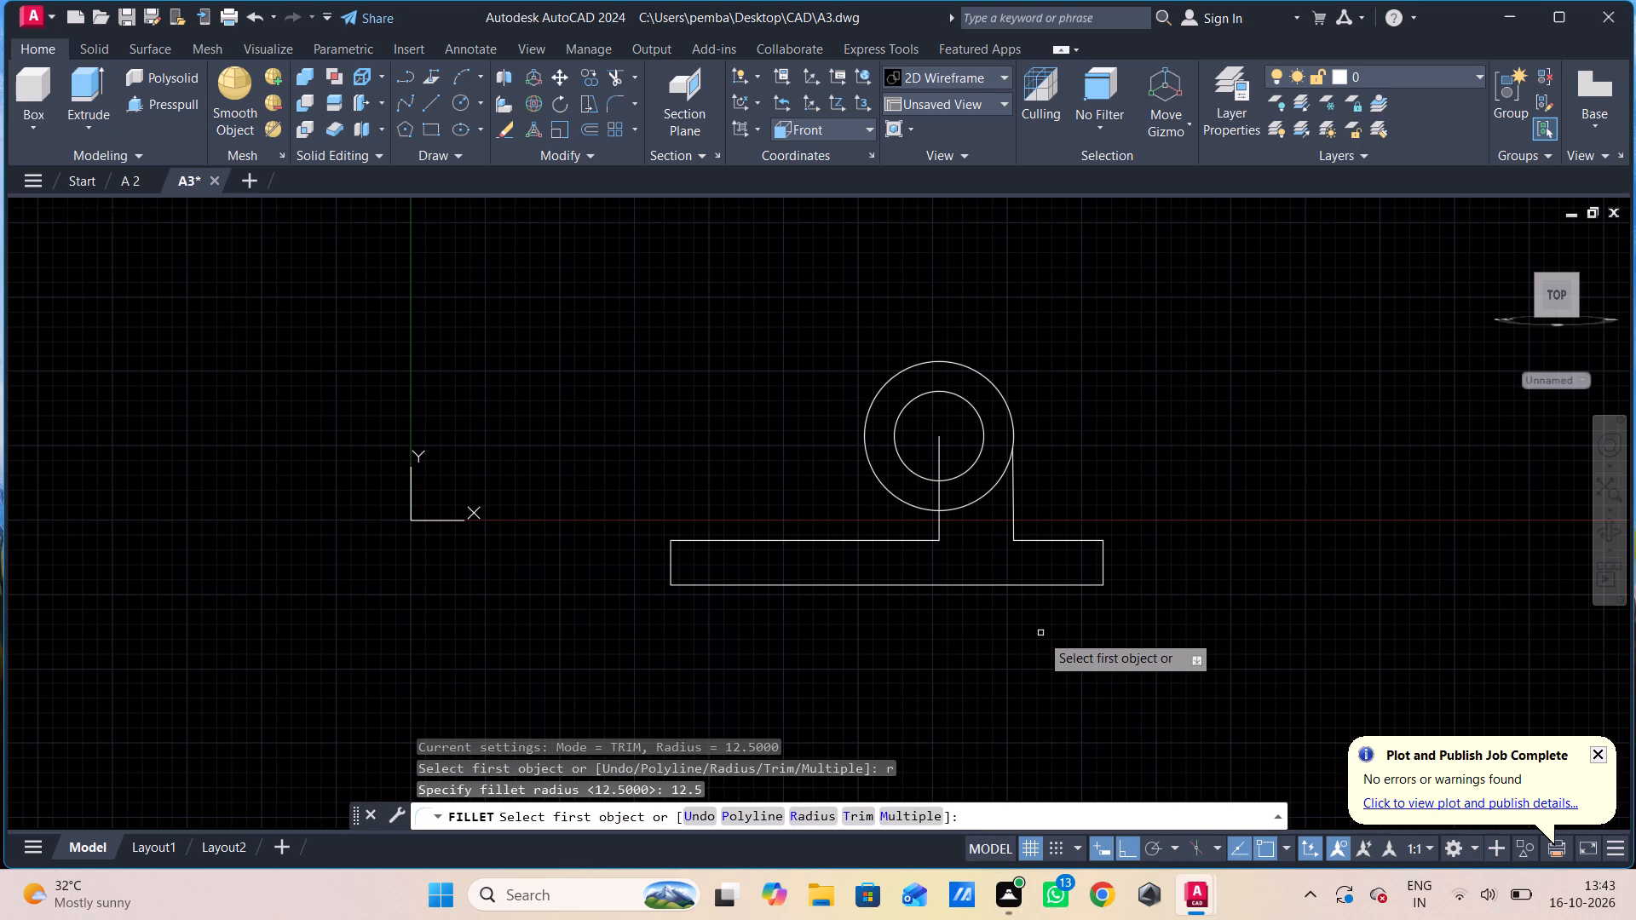
left_click(1011, 525)
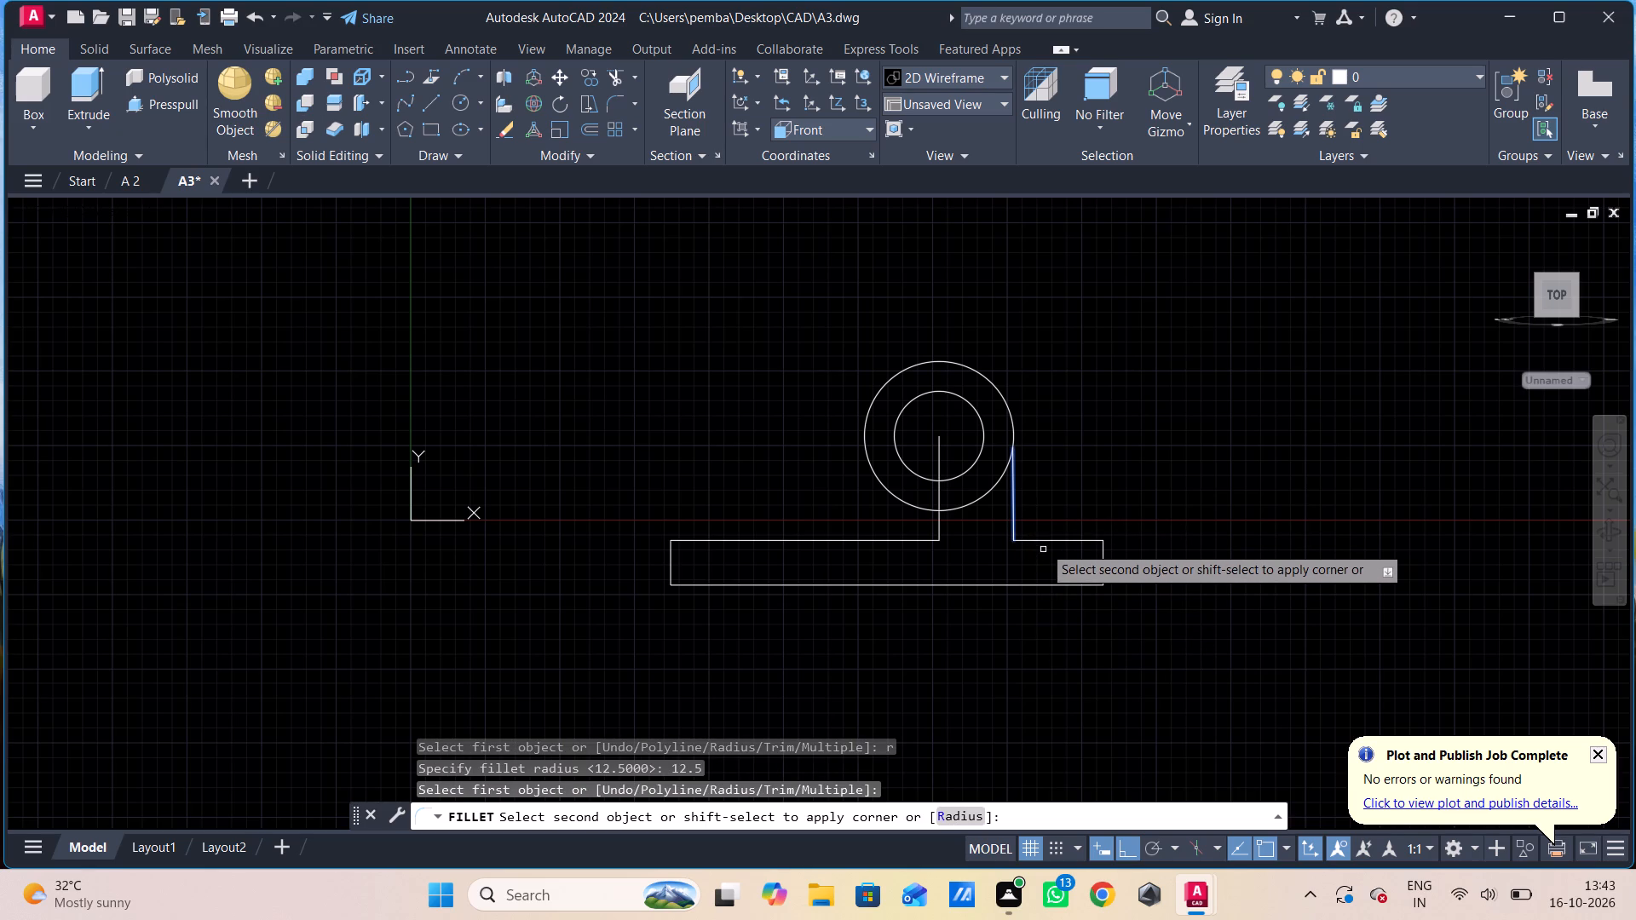
left_click(1046, 540)
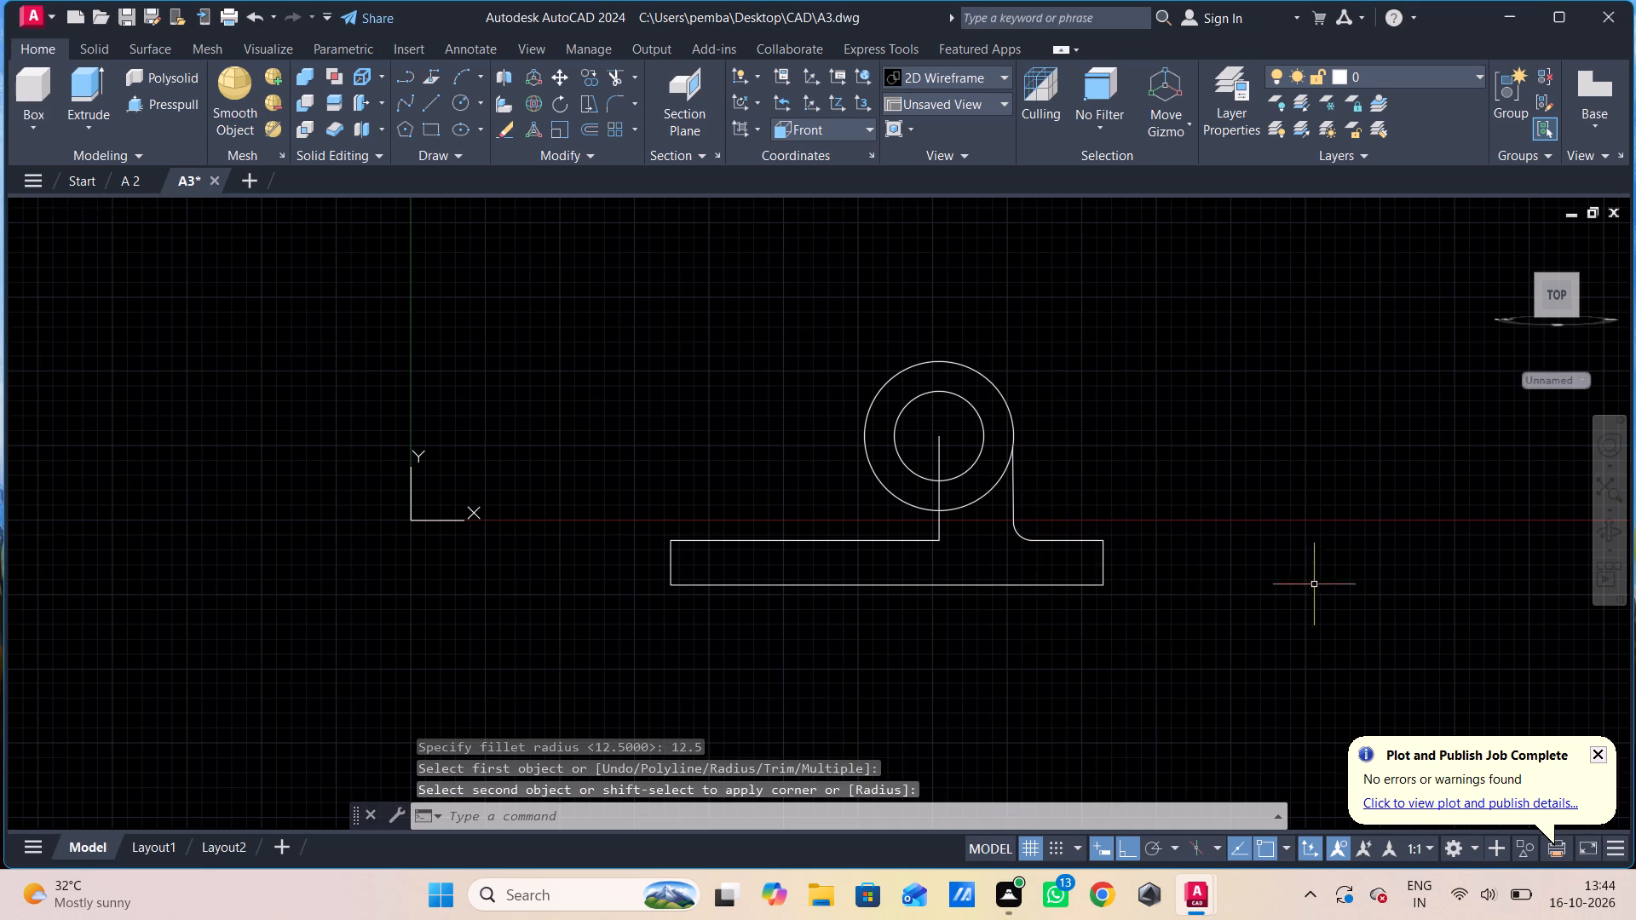
key("Escape")
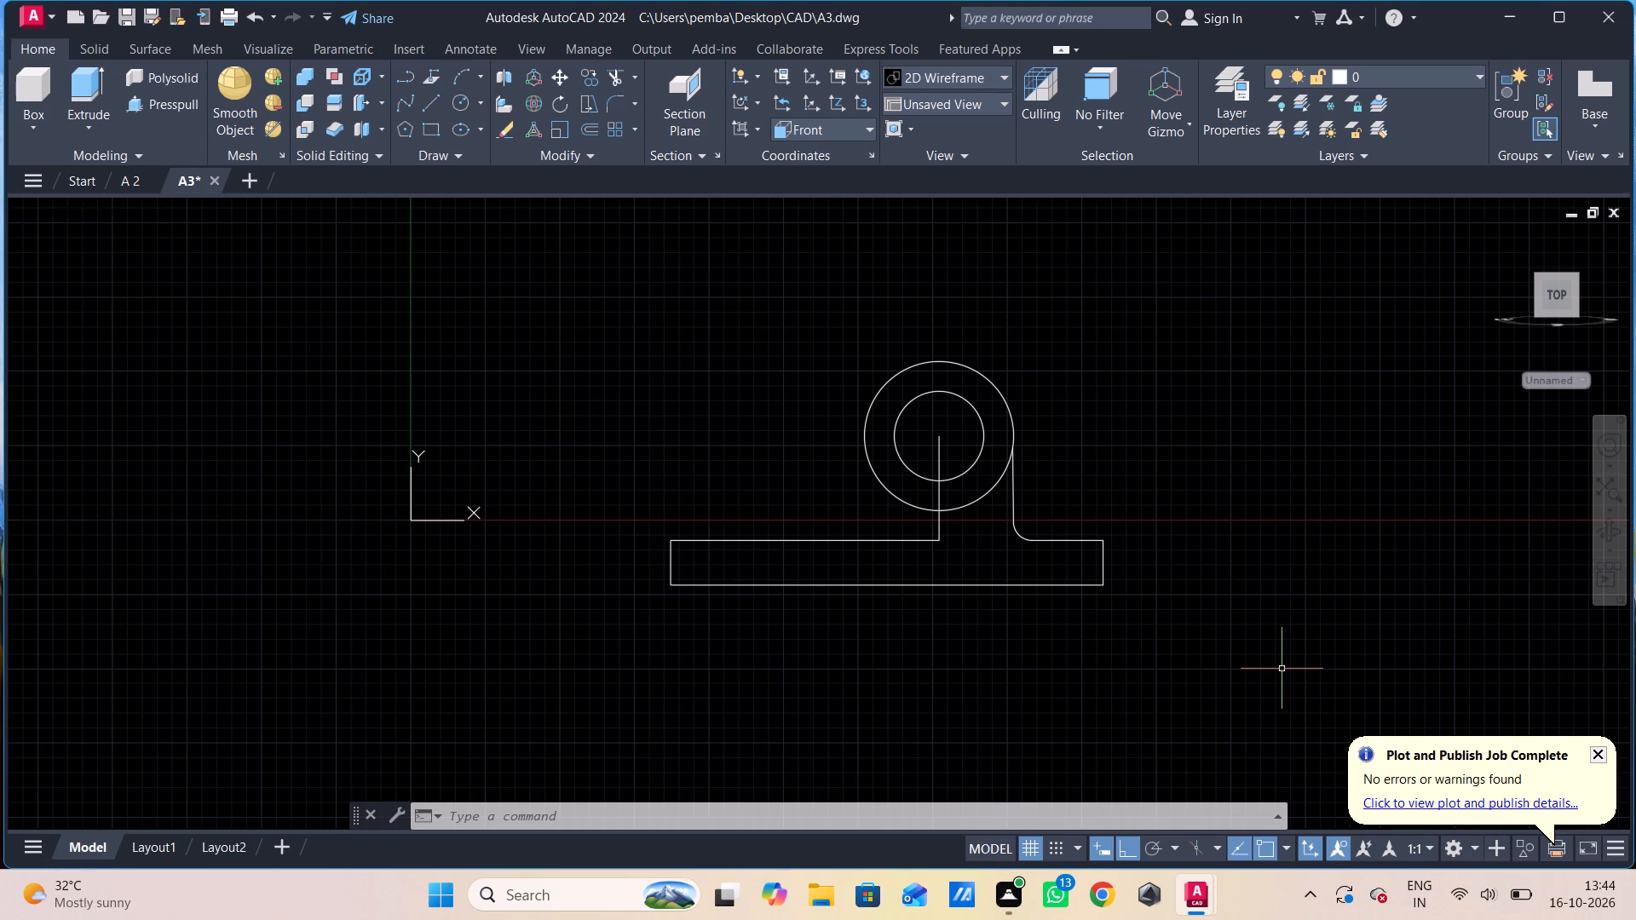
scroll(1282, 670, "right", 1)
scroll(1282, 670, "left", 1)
Save drawing A3.
key("ctrl+s")
key("ctrl+s")
key("ctrl+s")
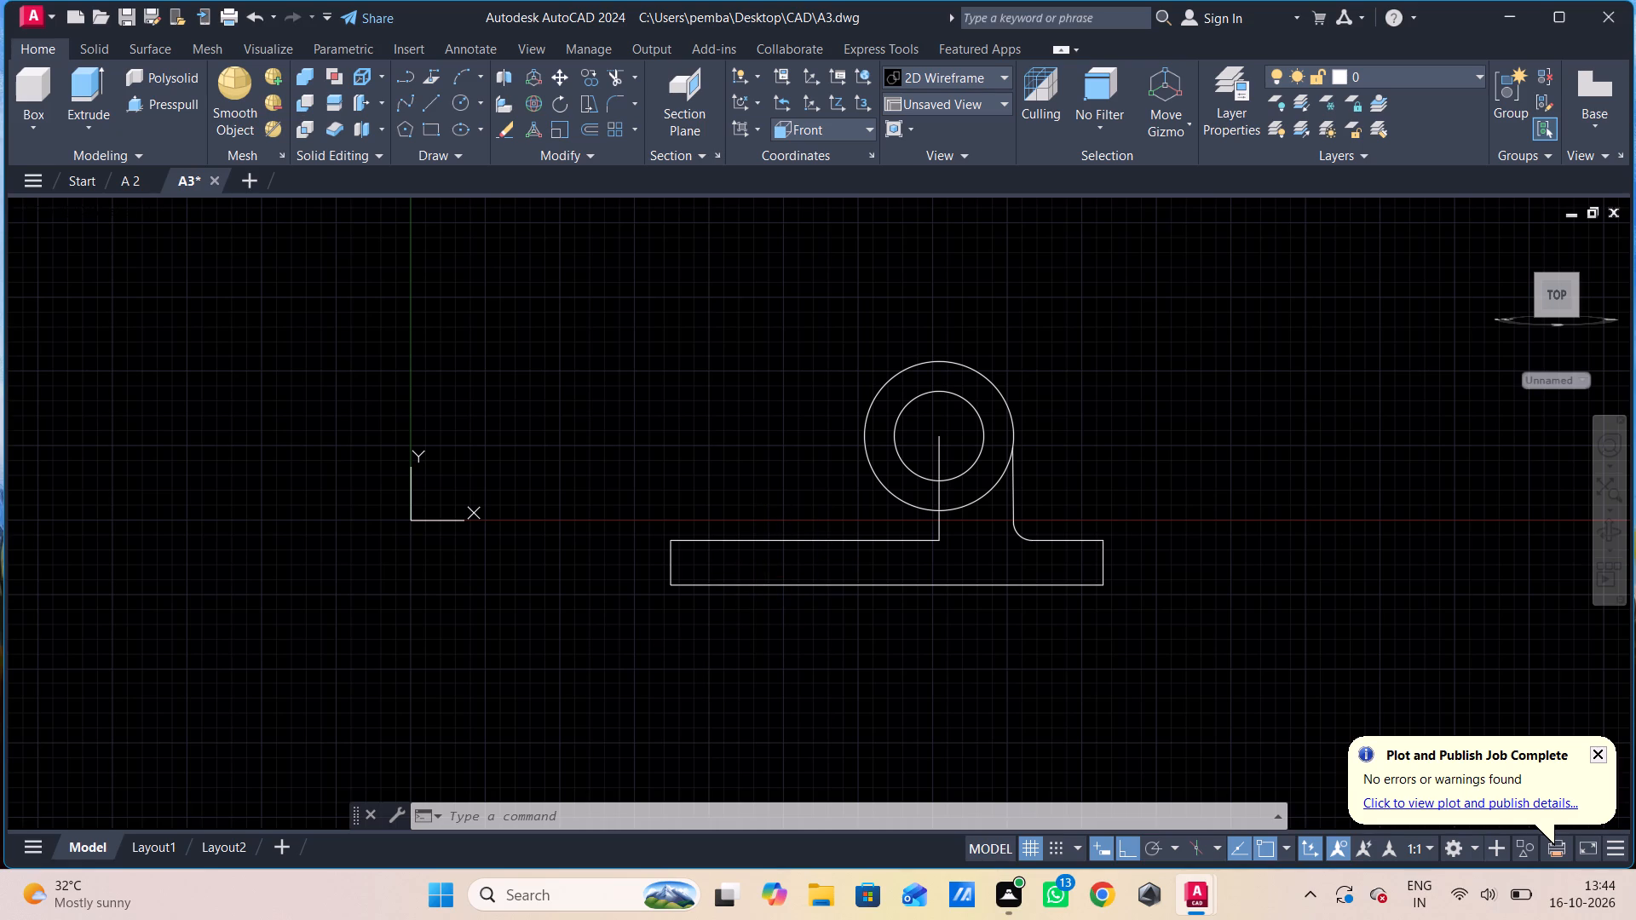
left_click(763, 548, "ctrl")
key("ctrl+s")
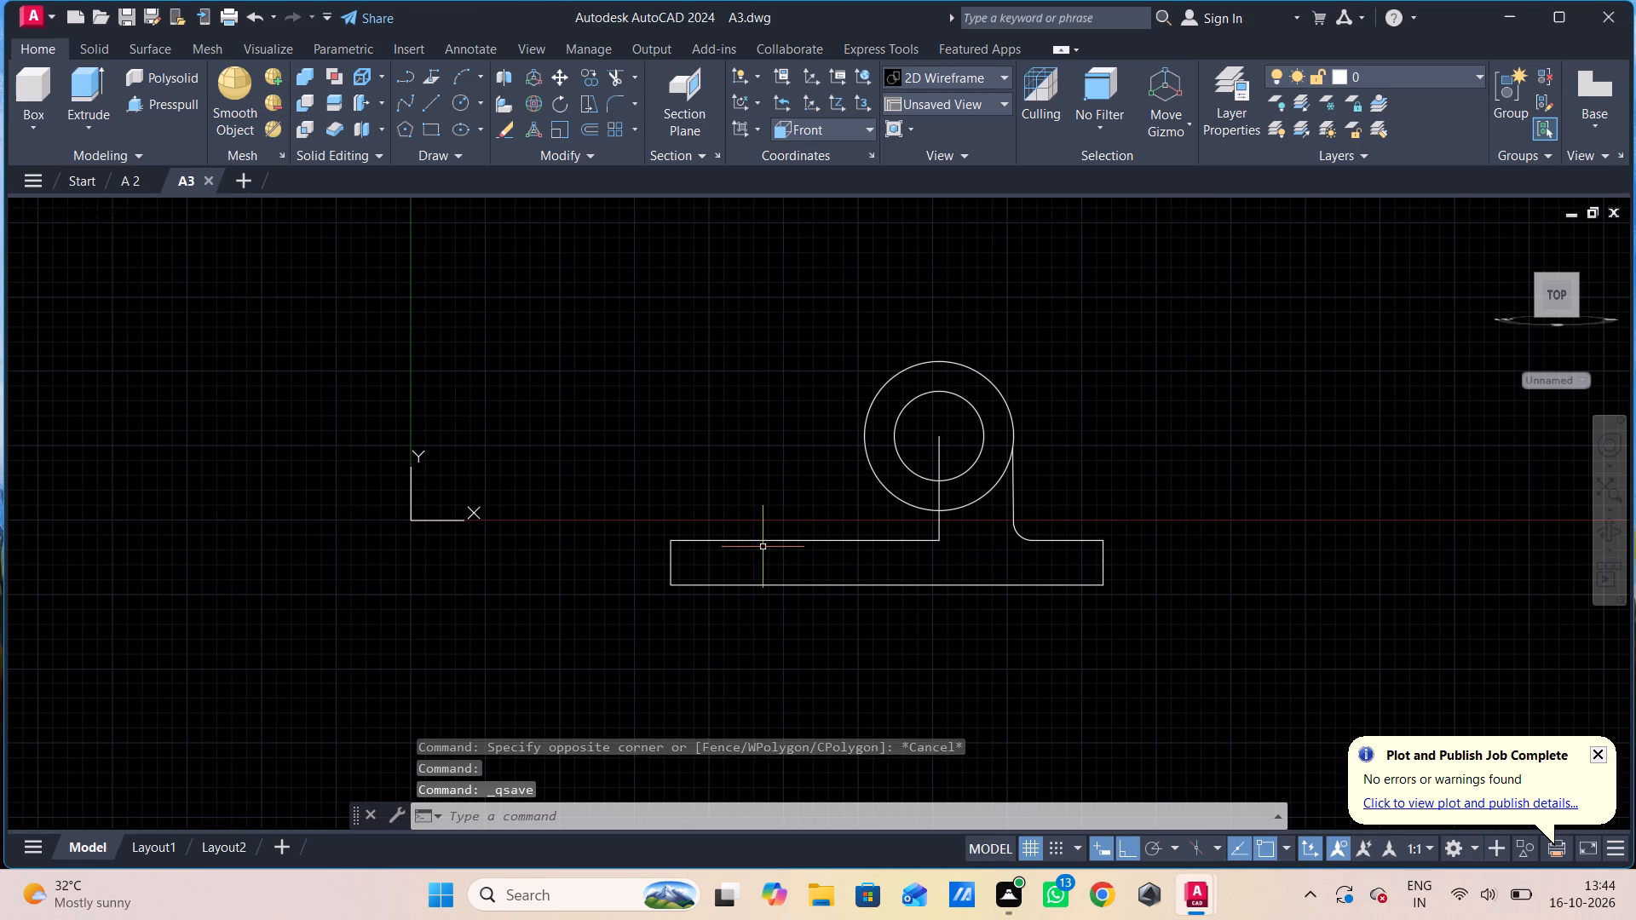
key("ctrl+s")
key("ctrl+s")
key("ctrl+s")
key("ctrl+s")
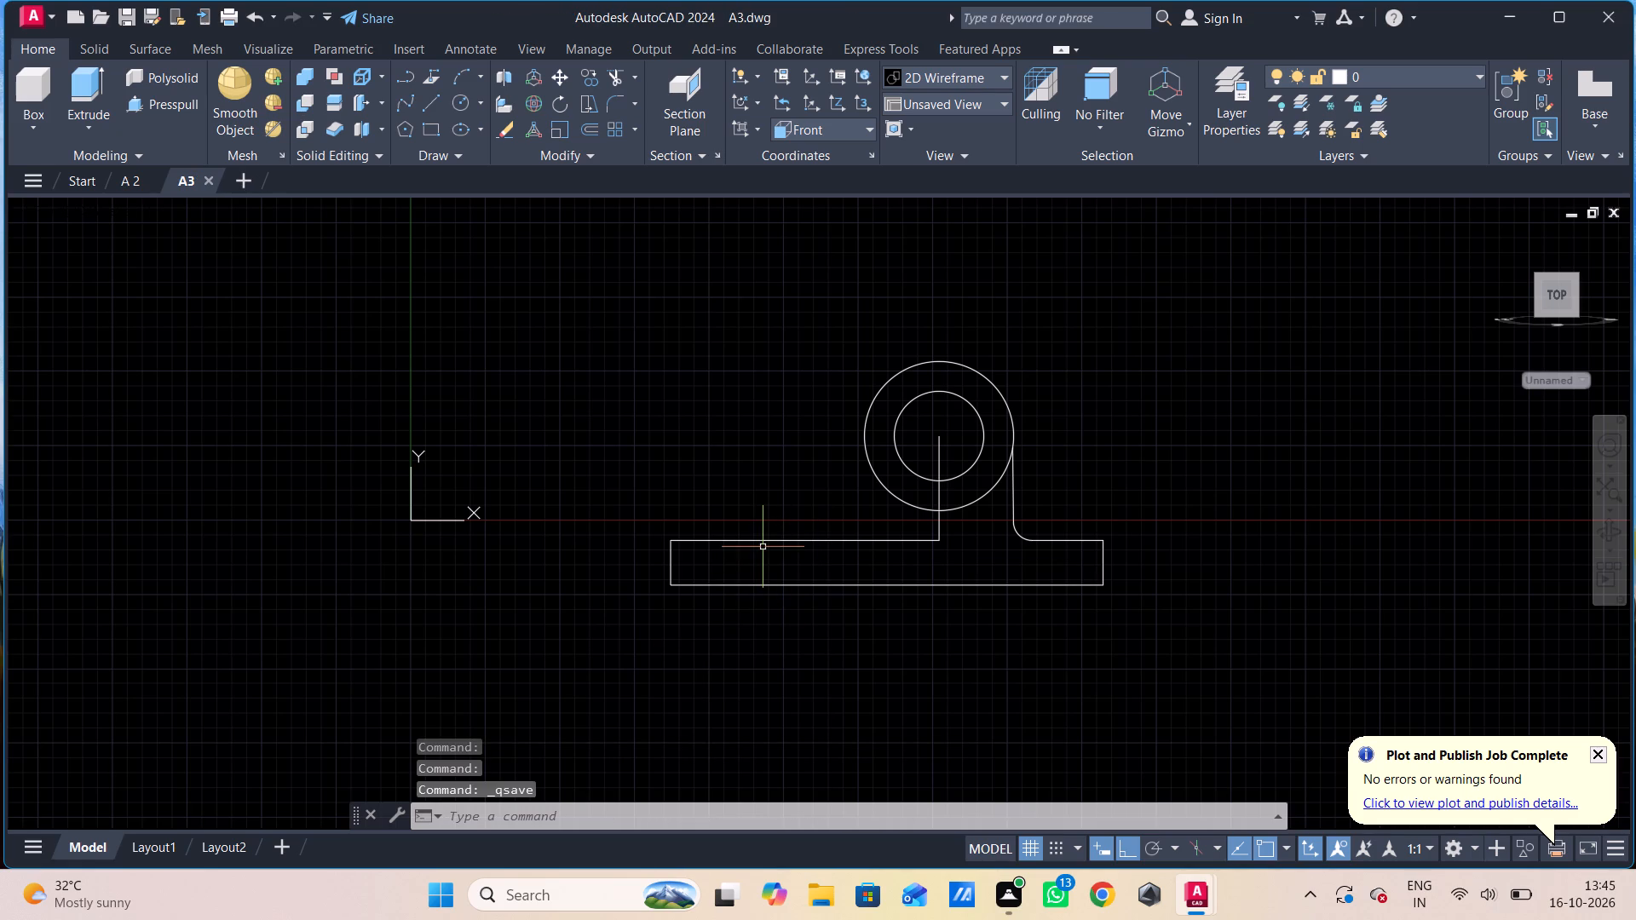
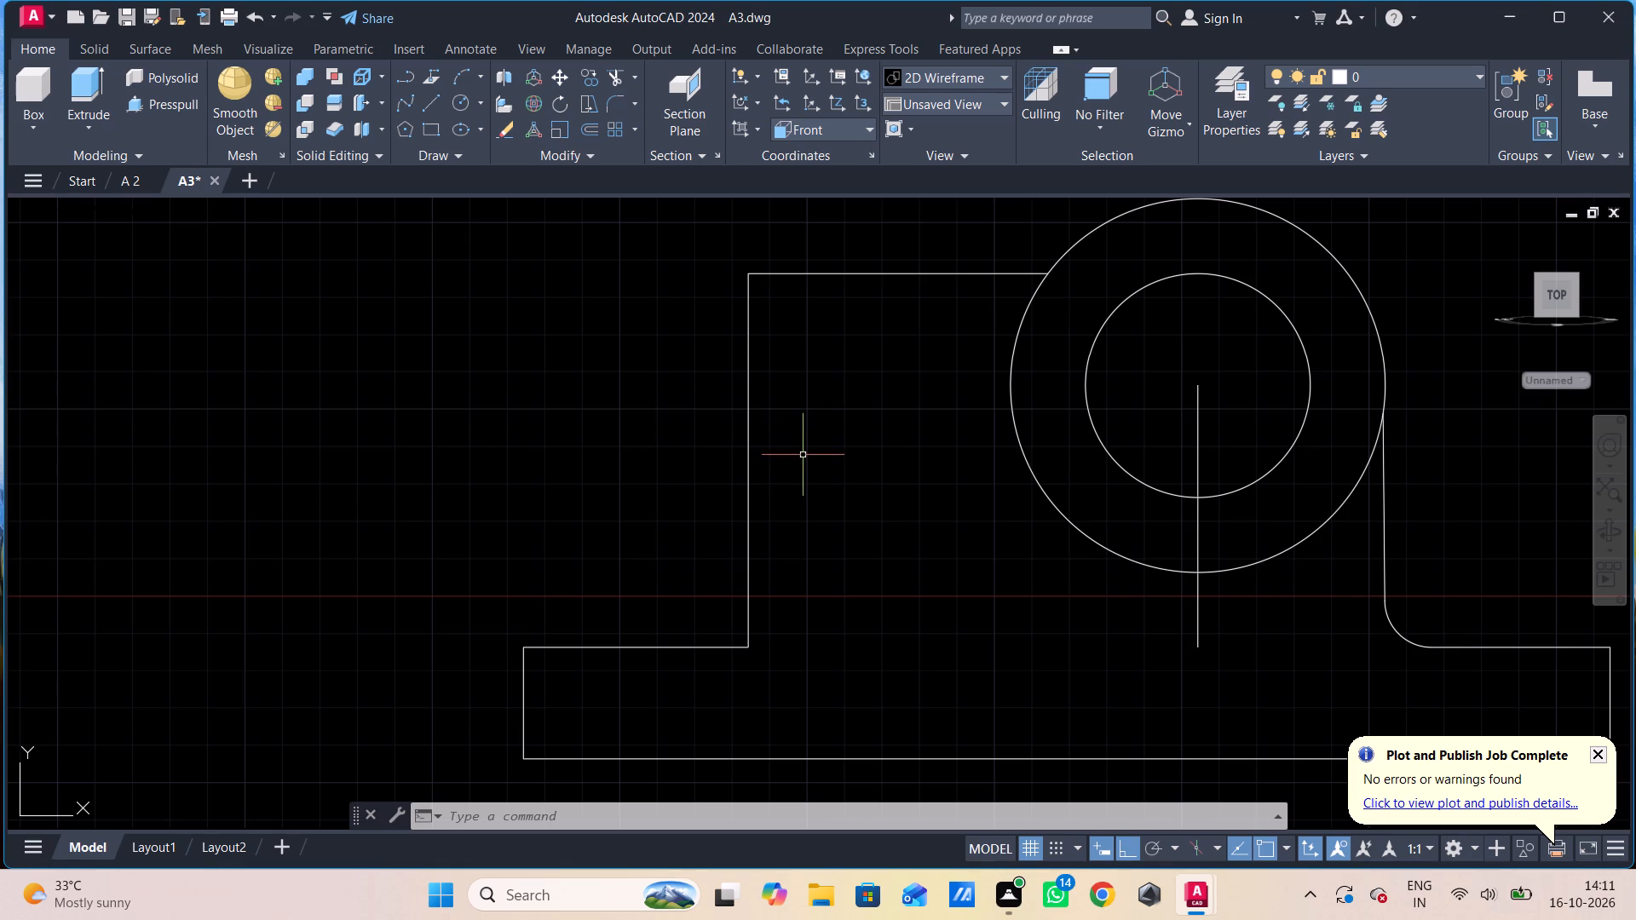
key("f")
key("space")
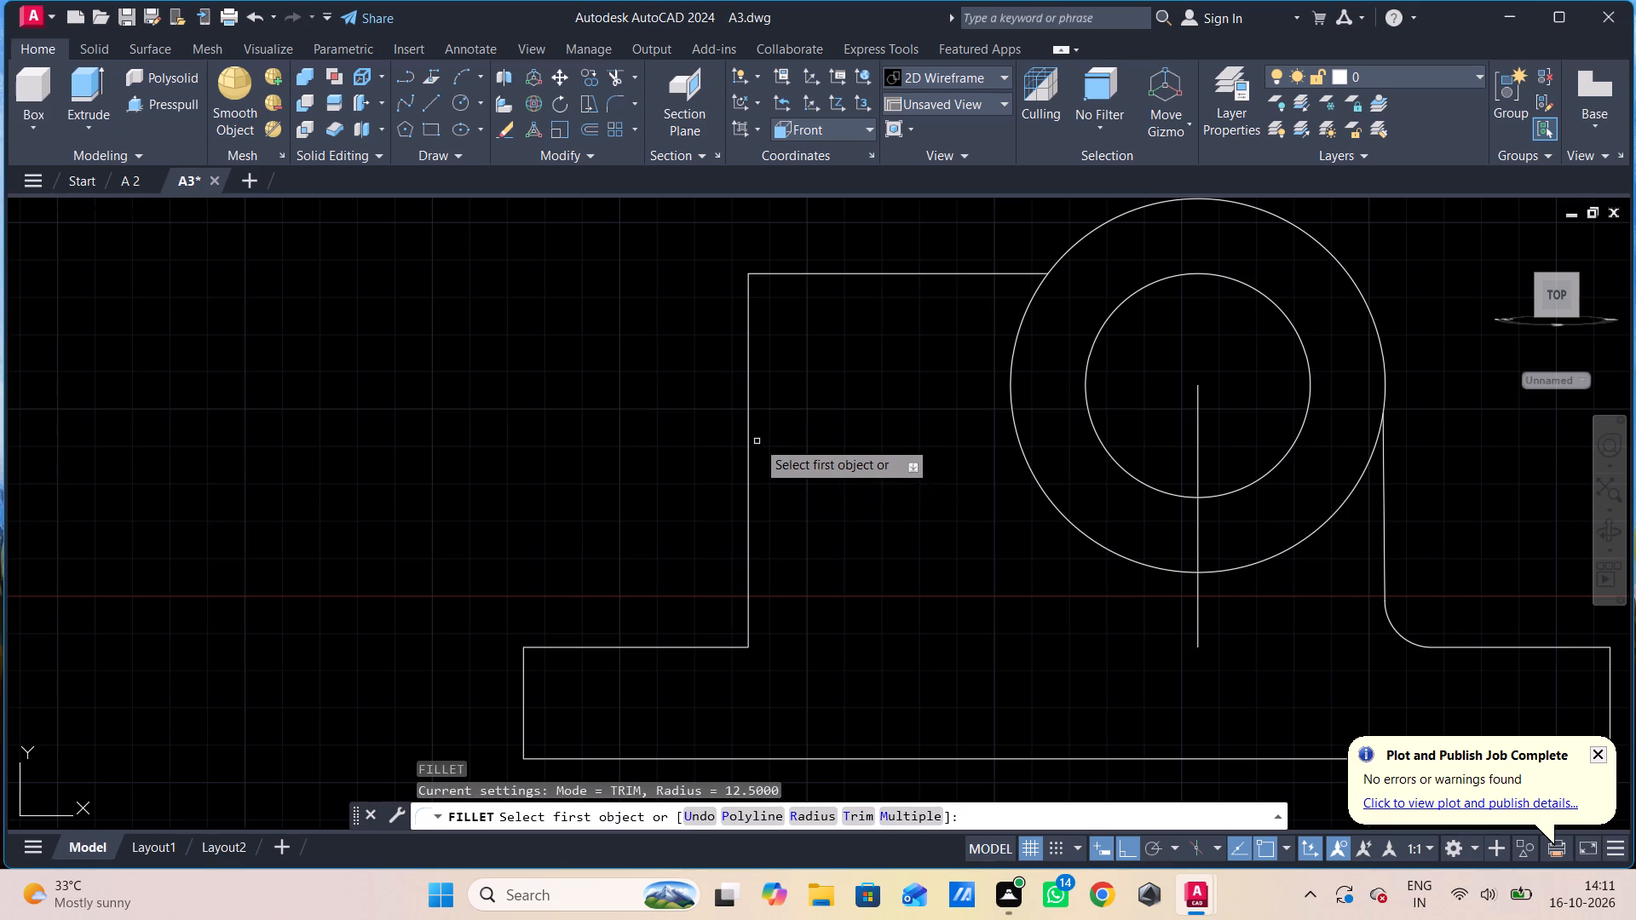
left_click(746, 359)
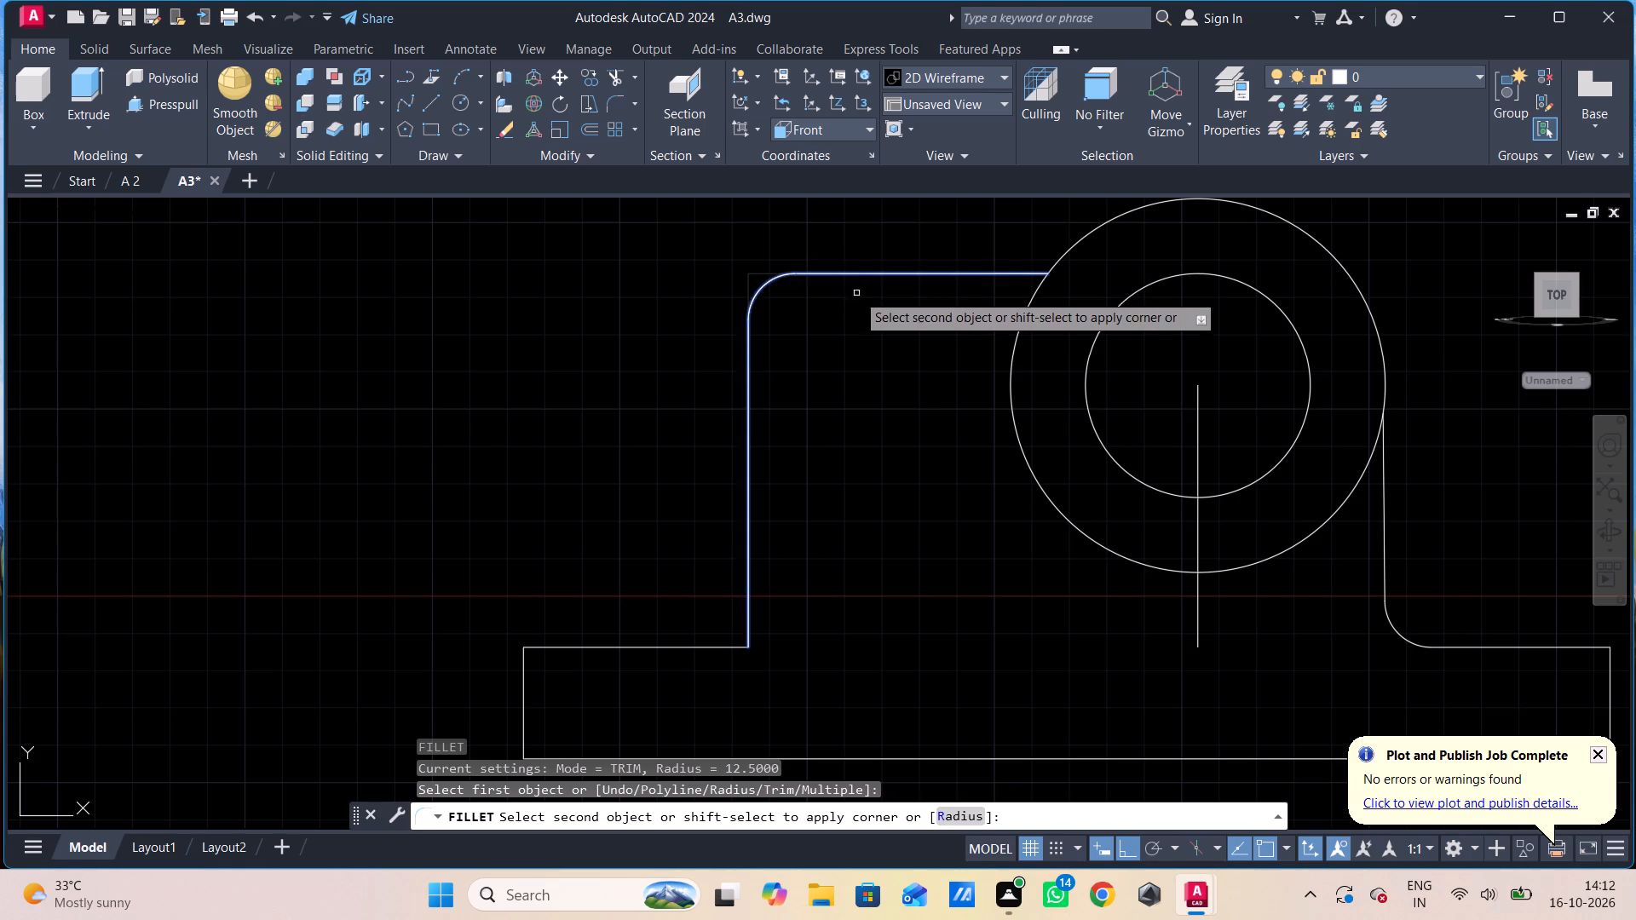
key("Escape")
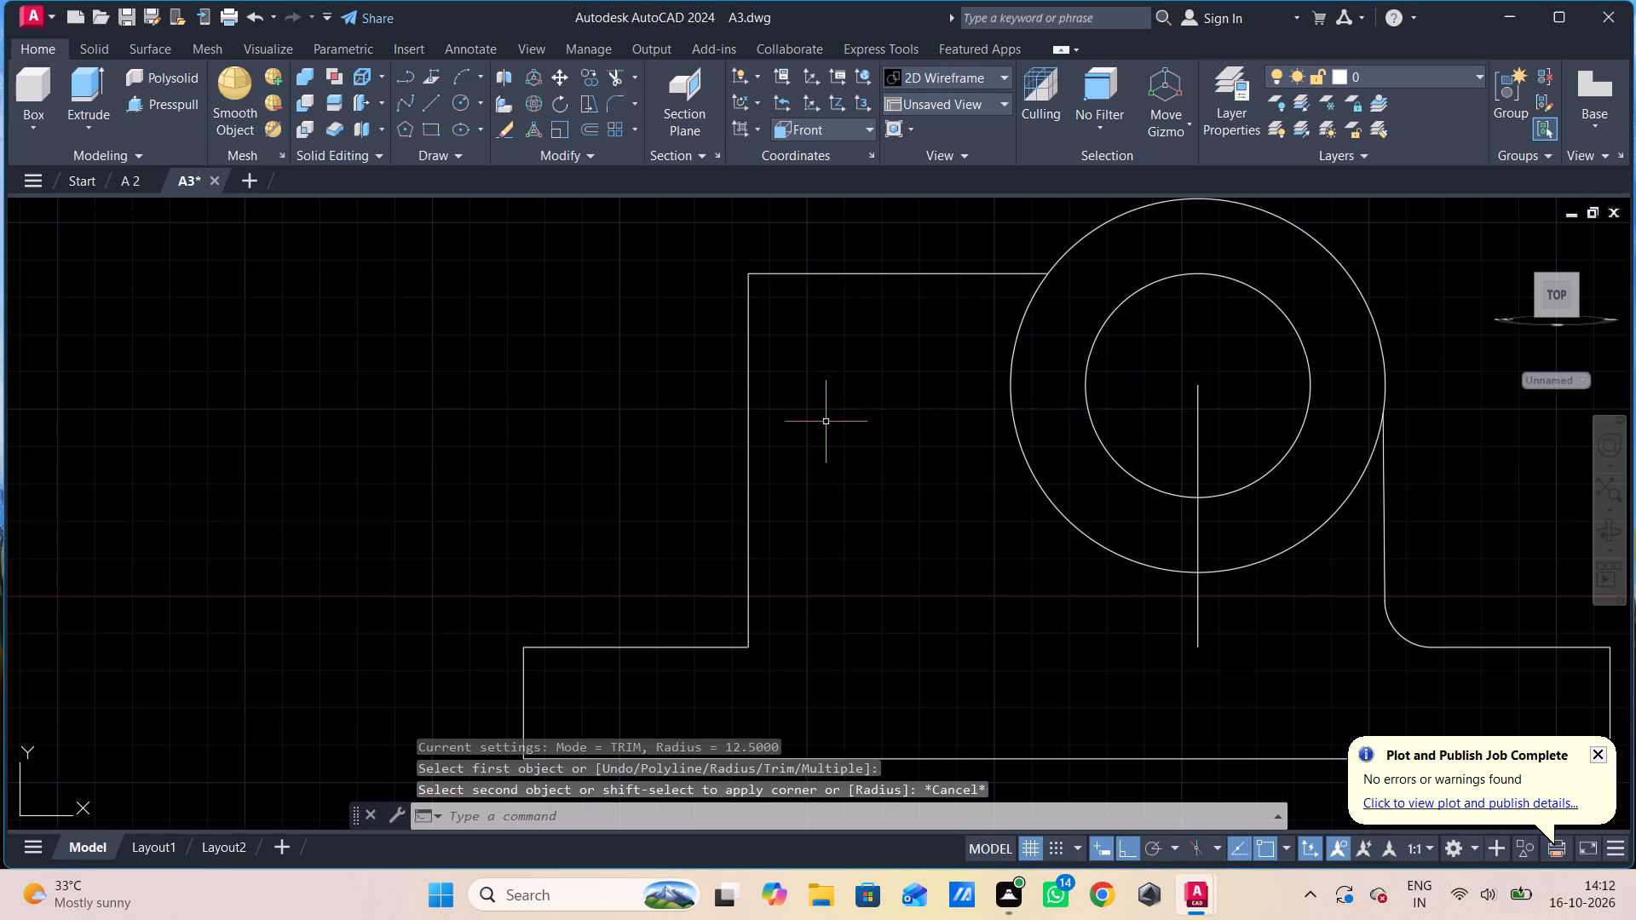
Fillet the corner between the upright's left vertical line and its top horizontal line with radius 25.
key("f")
key("space")
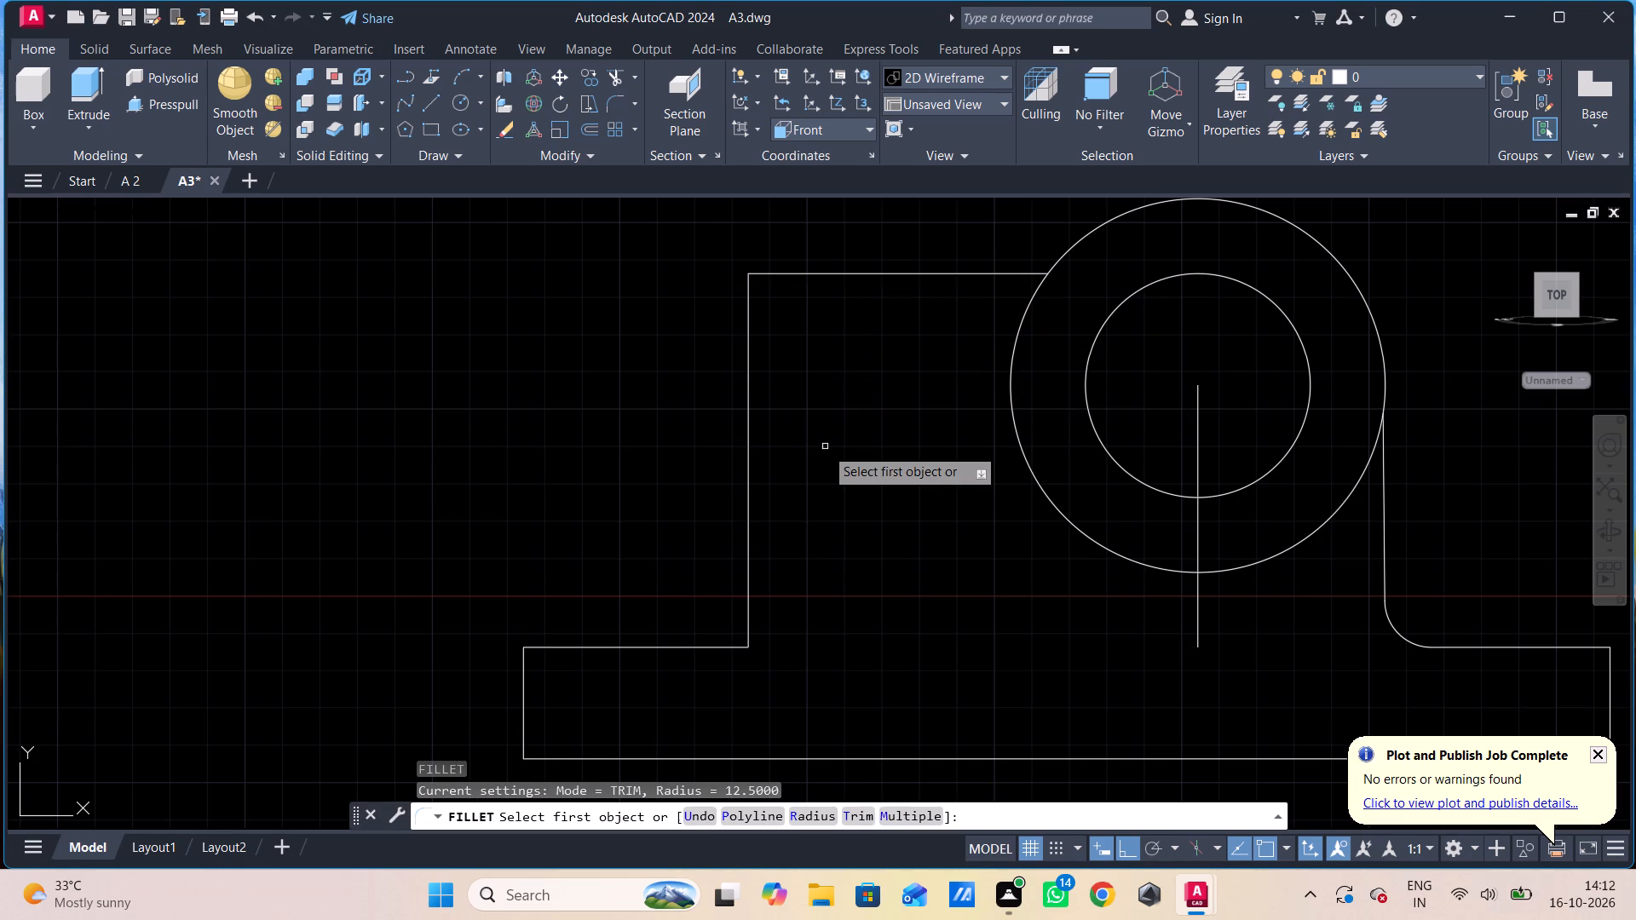
type("25")
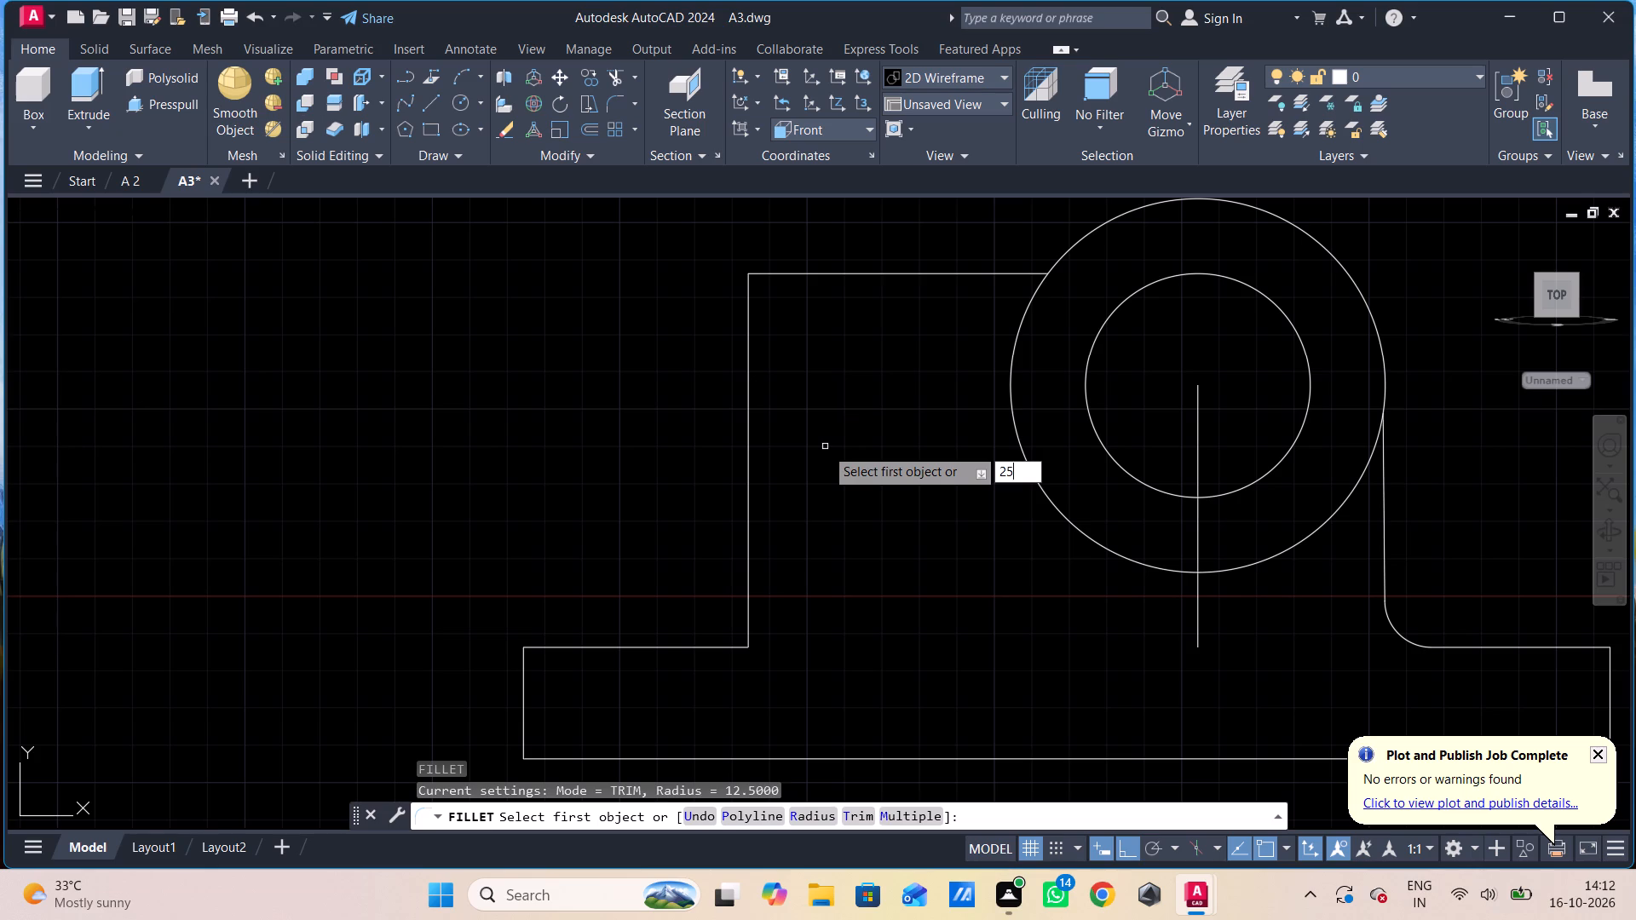
key("BackSpace")
key("BackSpace")
key("r")
key("Return")
type("25")
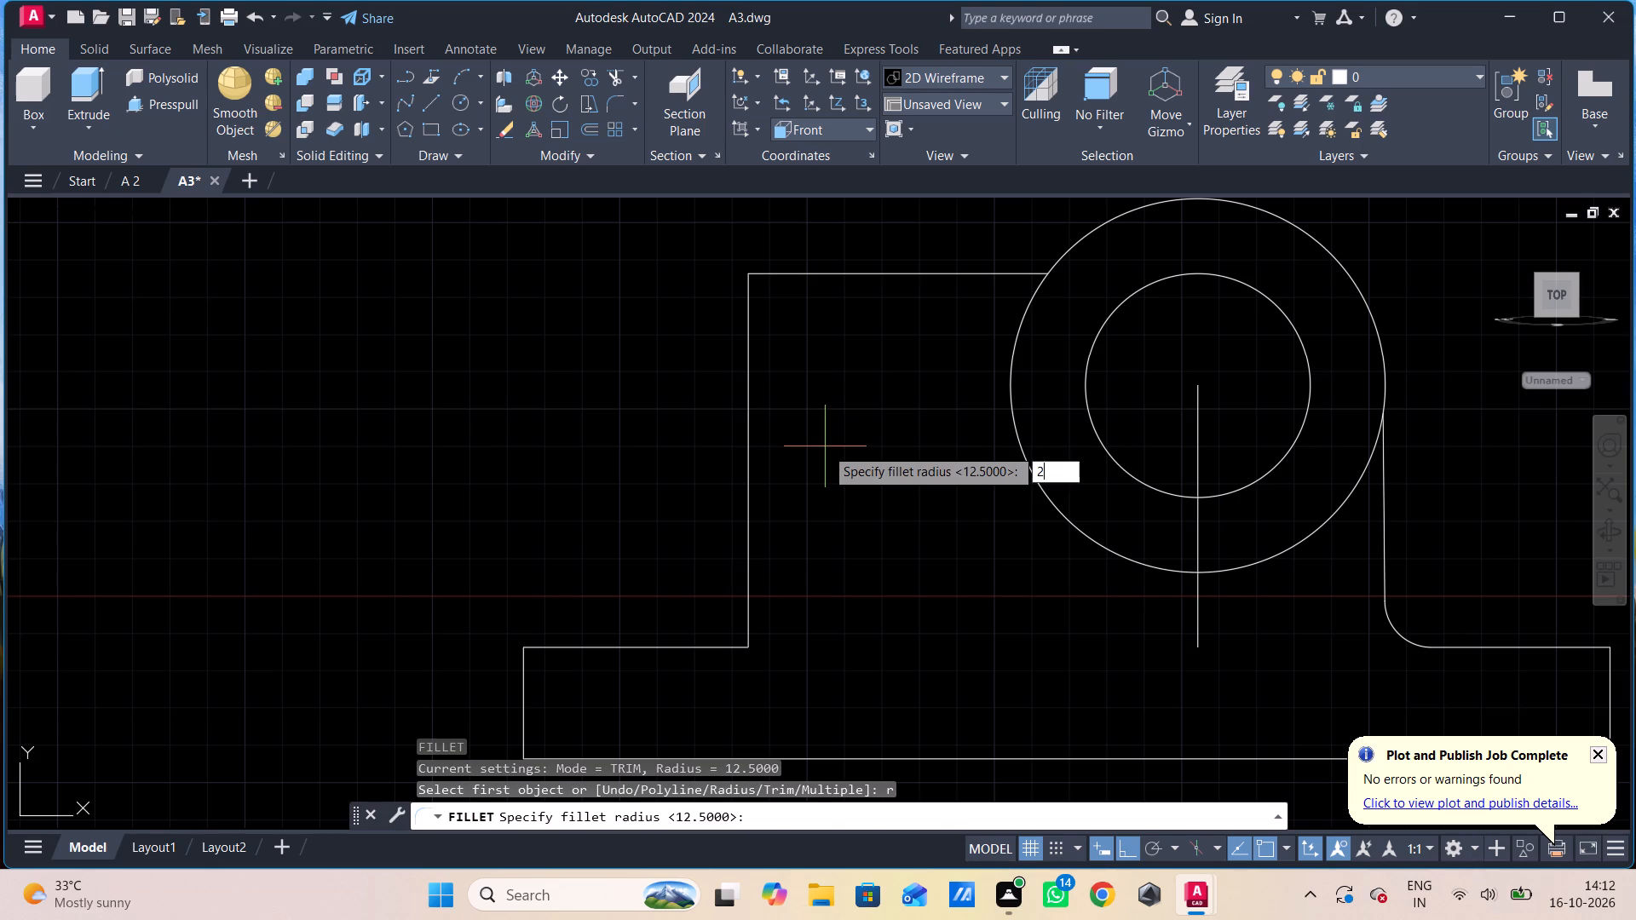
key("Return")
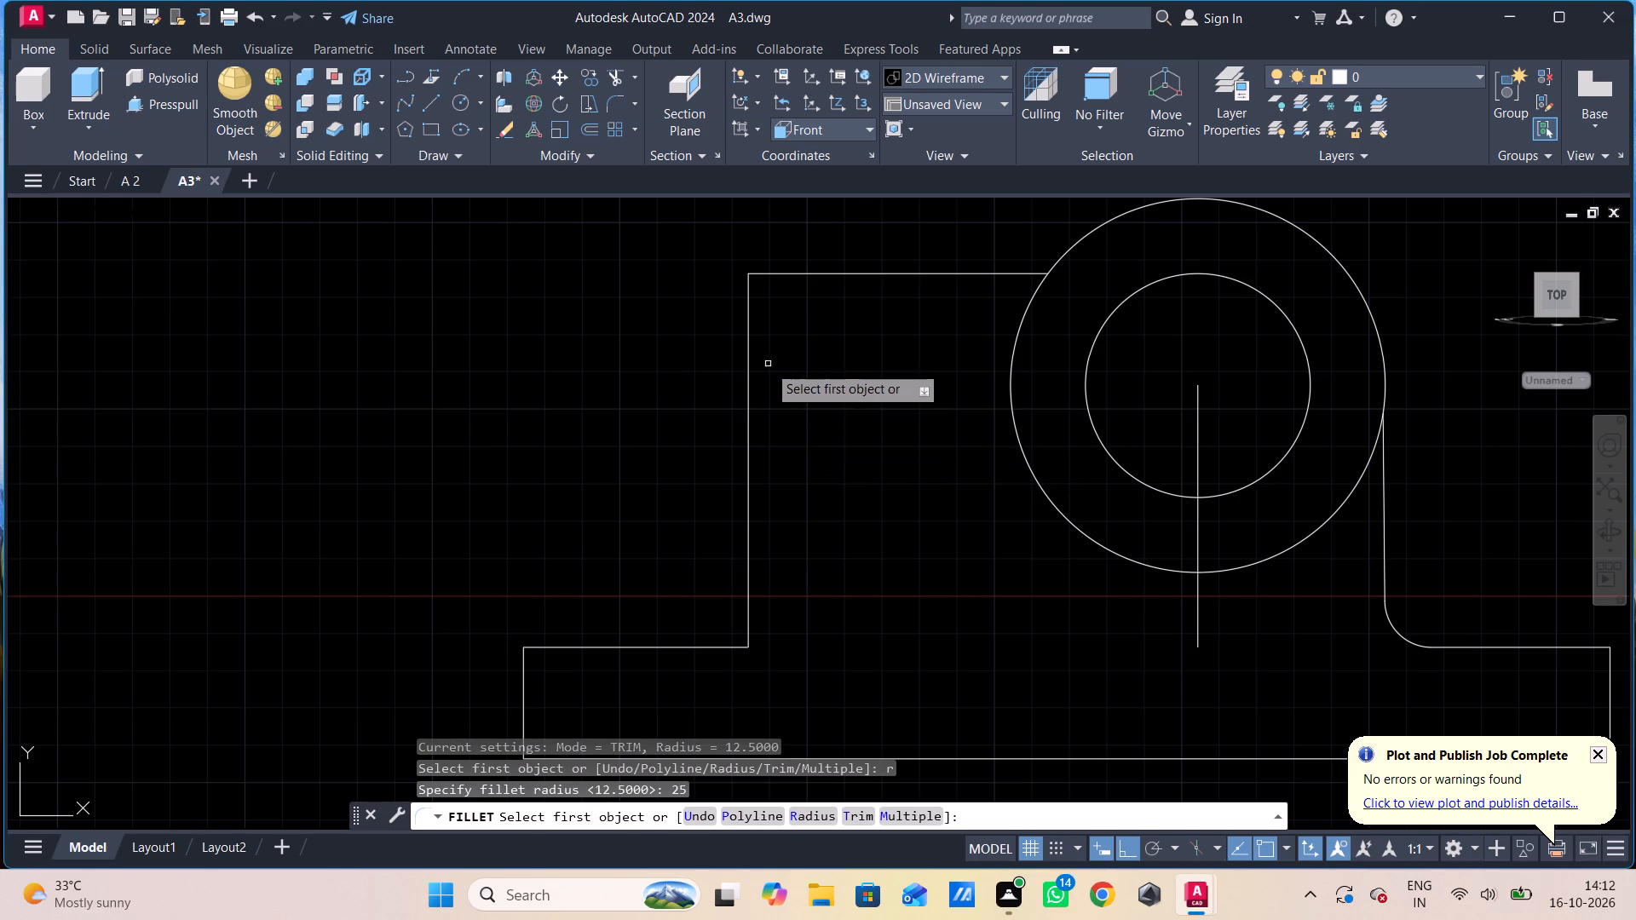
left_click(747, 351)
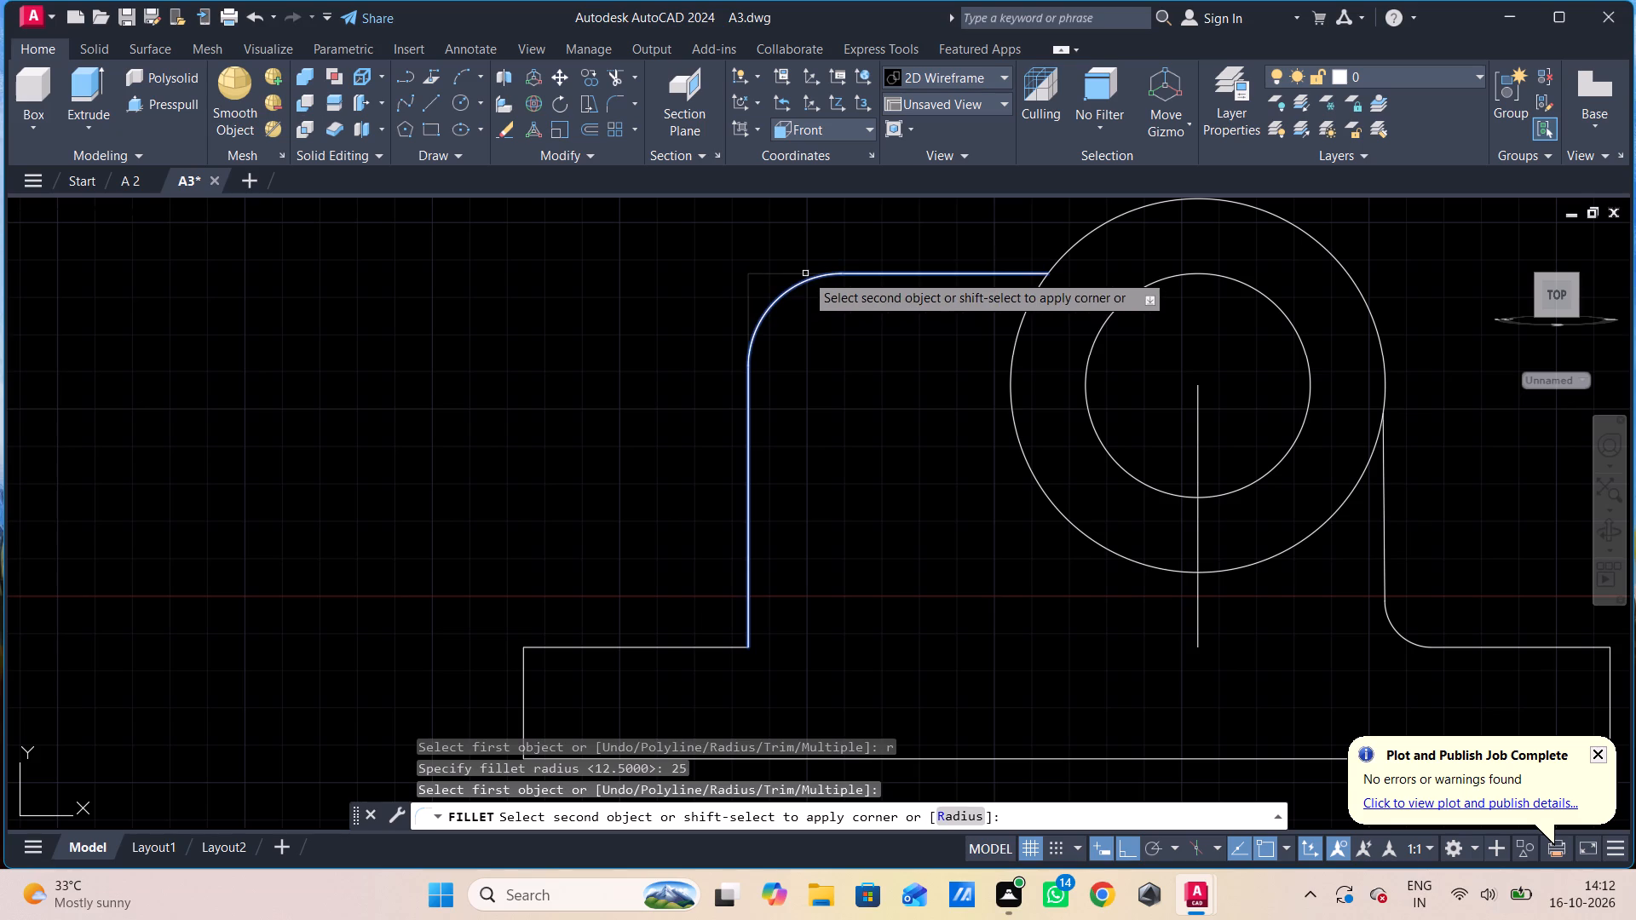
left_click(805, 273)
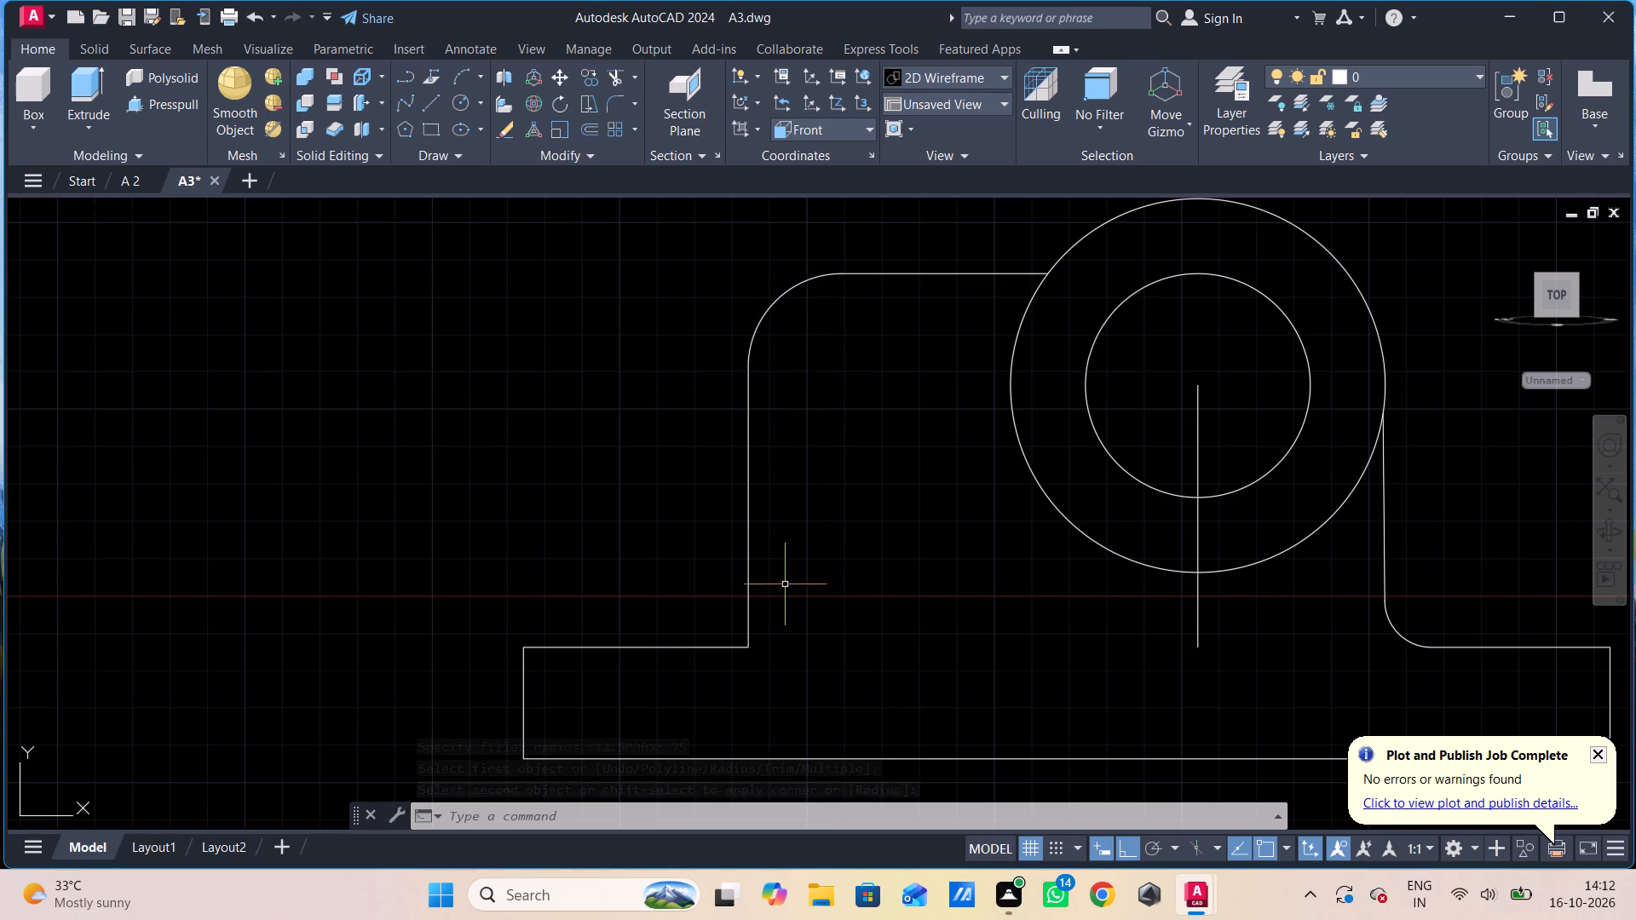
Fillet the corner between the upright's left vertical line and the base's top-left line with radius 12.5.
key("space")
key("r")
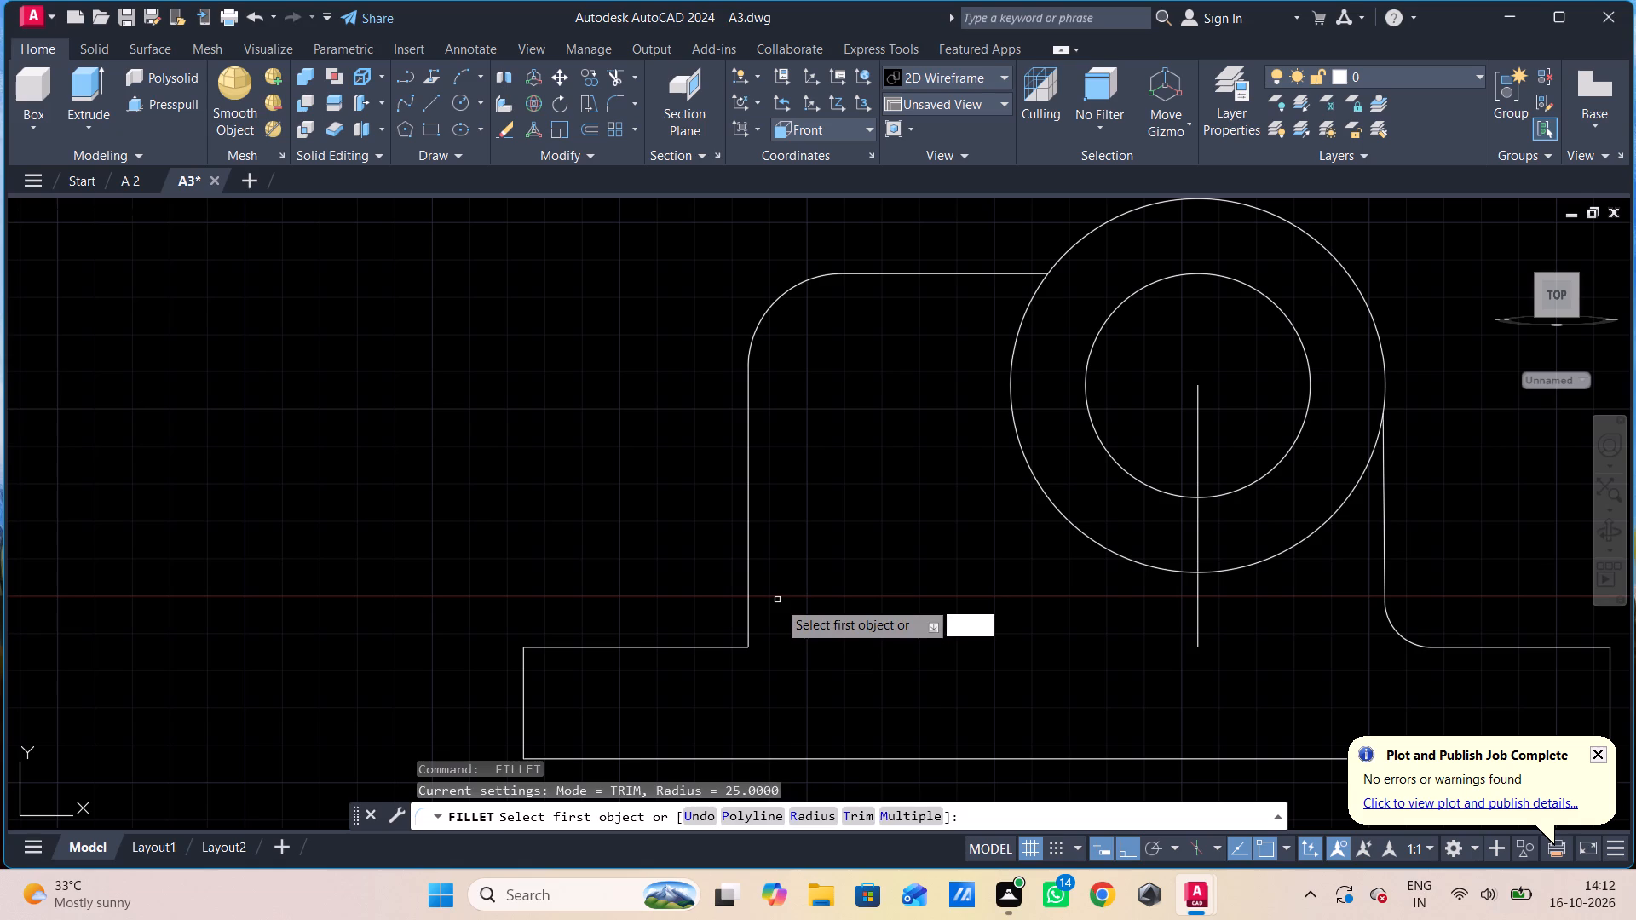
key("space")
key("1")
key("2")
key("period")
key("5")
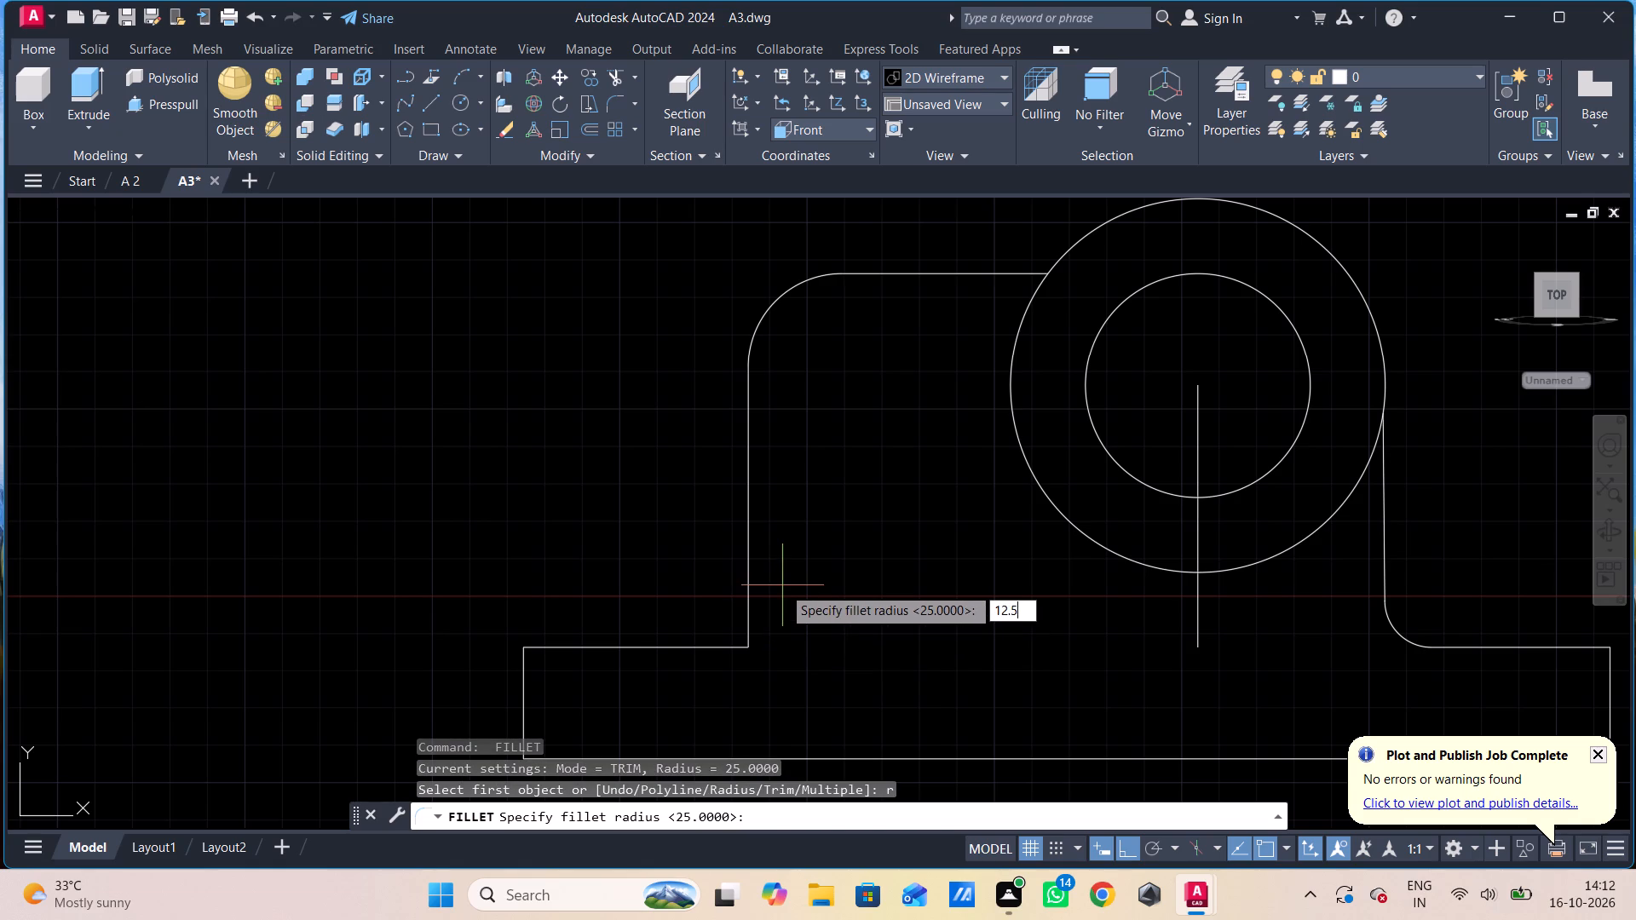
key("Return")
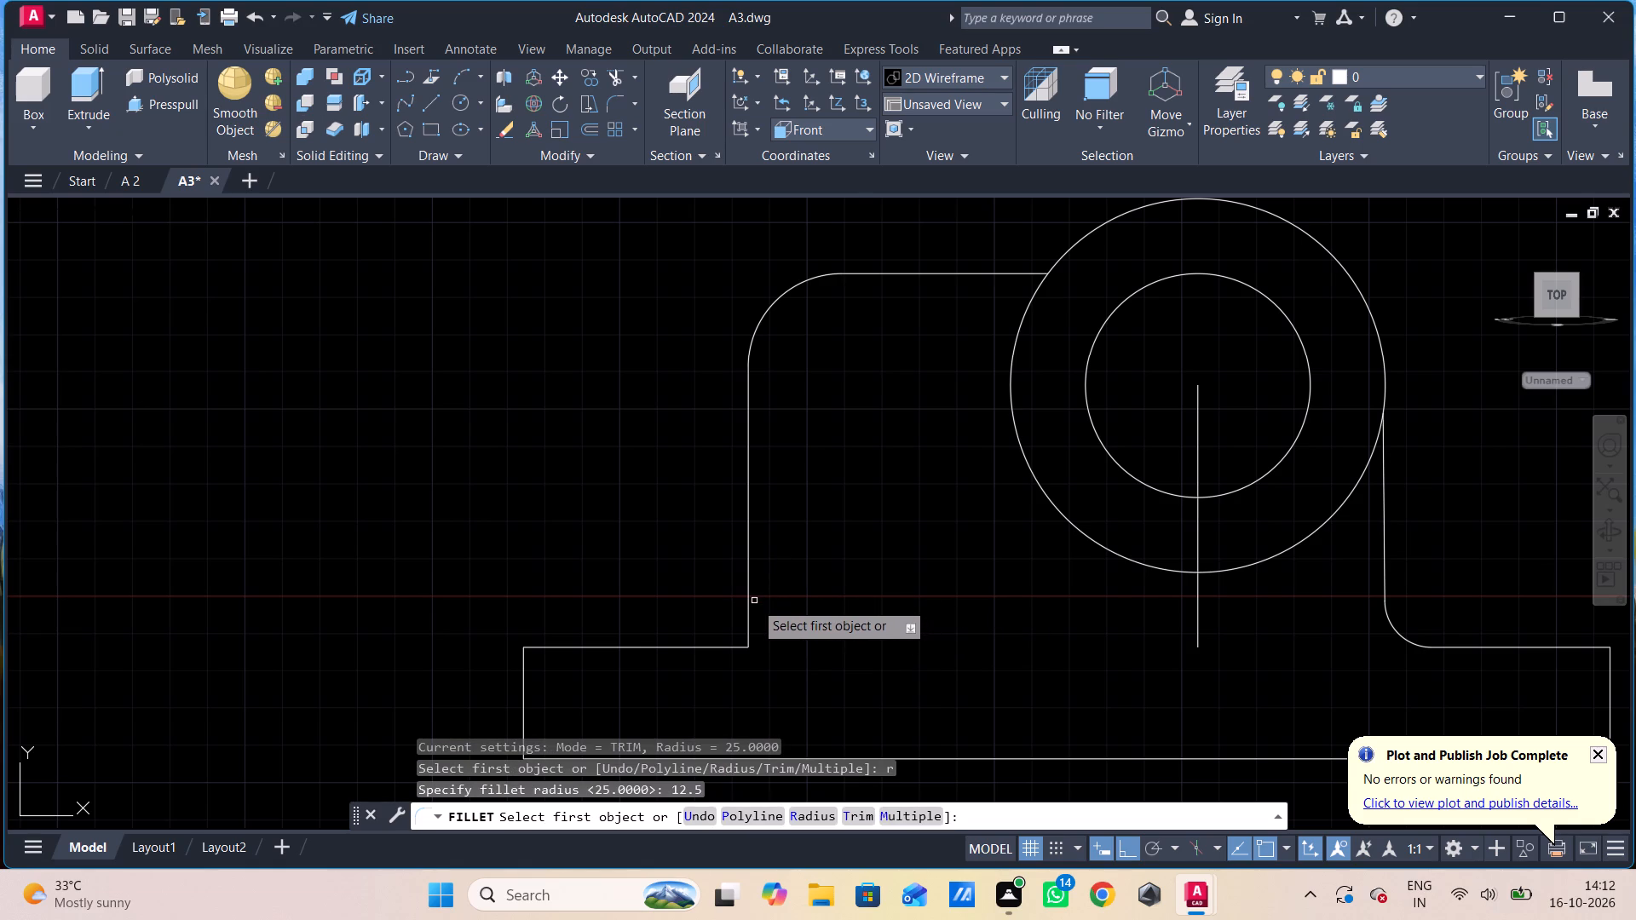
left_click(746, 611)
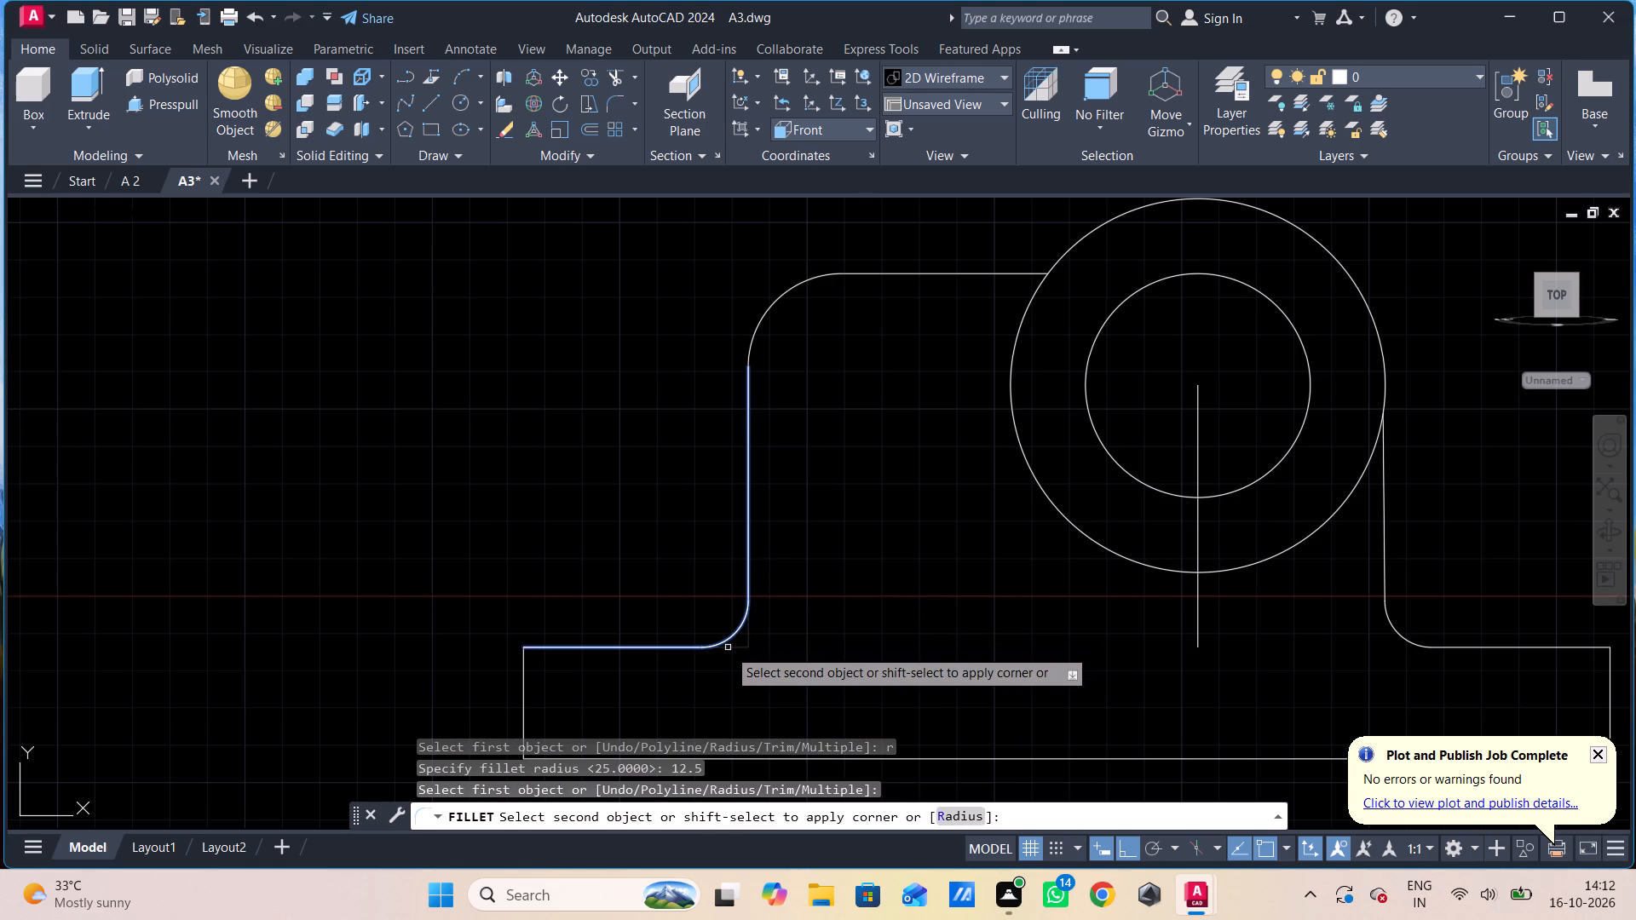
left_click(728, 648)
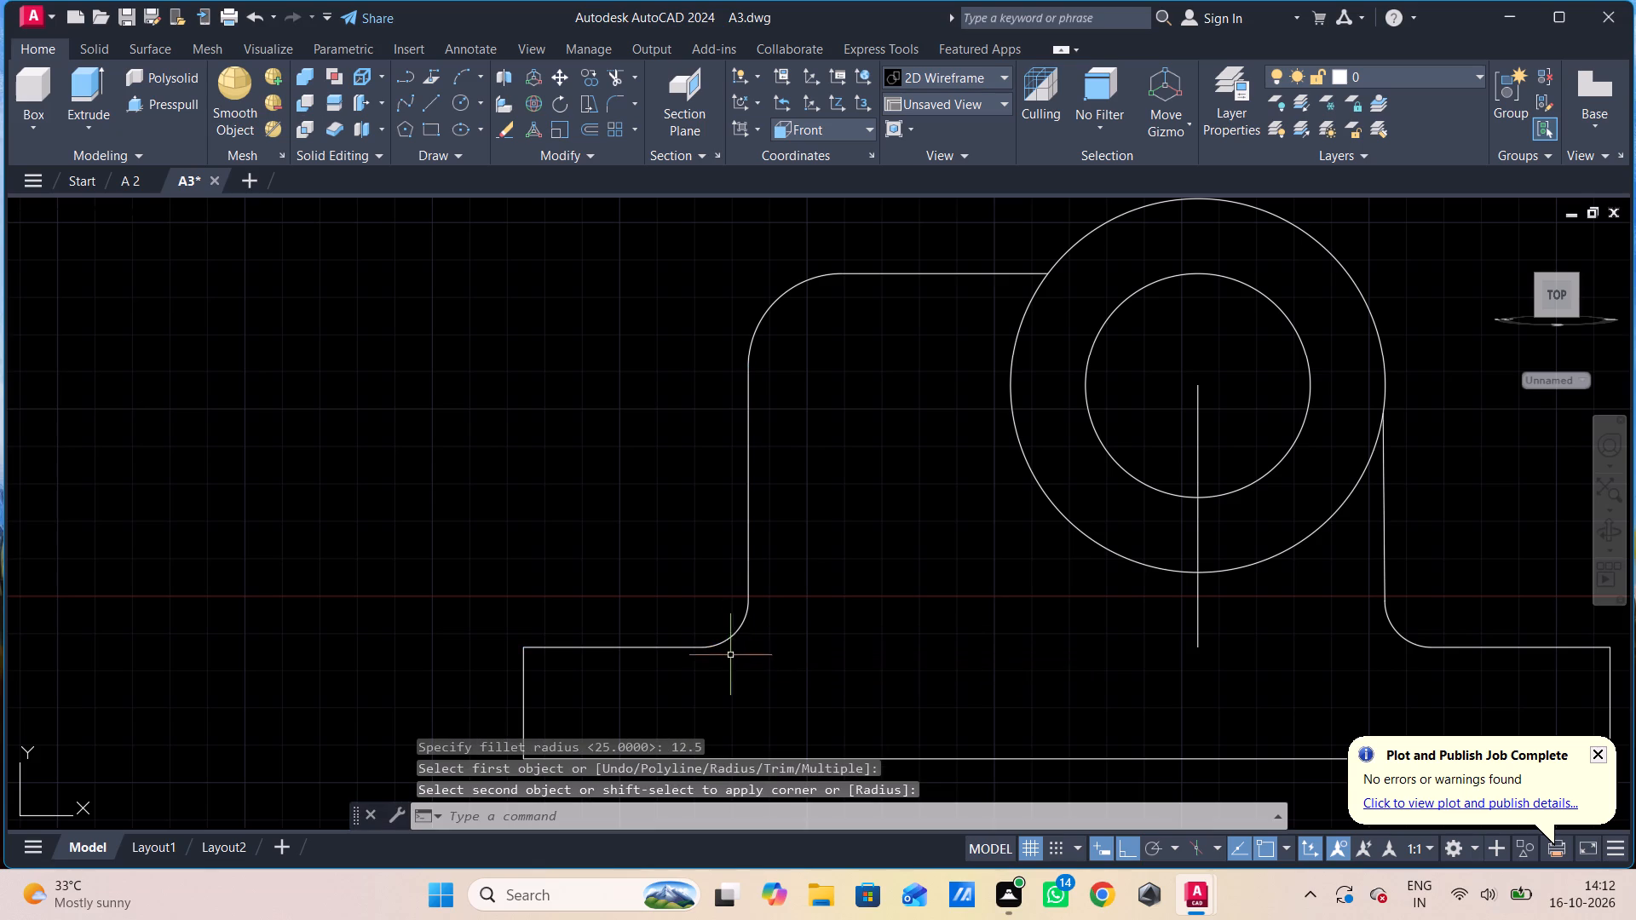
Erase the vertical construction line running down from the centre of the concentric circles.
scroll(795, 640, "down", 1)
middle_click_drag(801, 626, 766, 588)
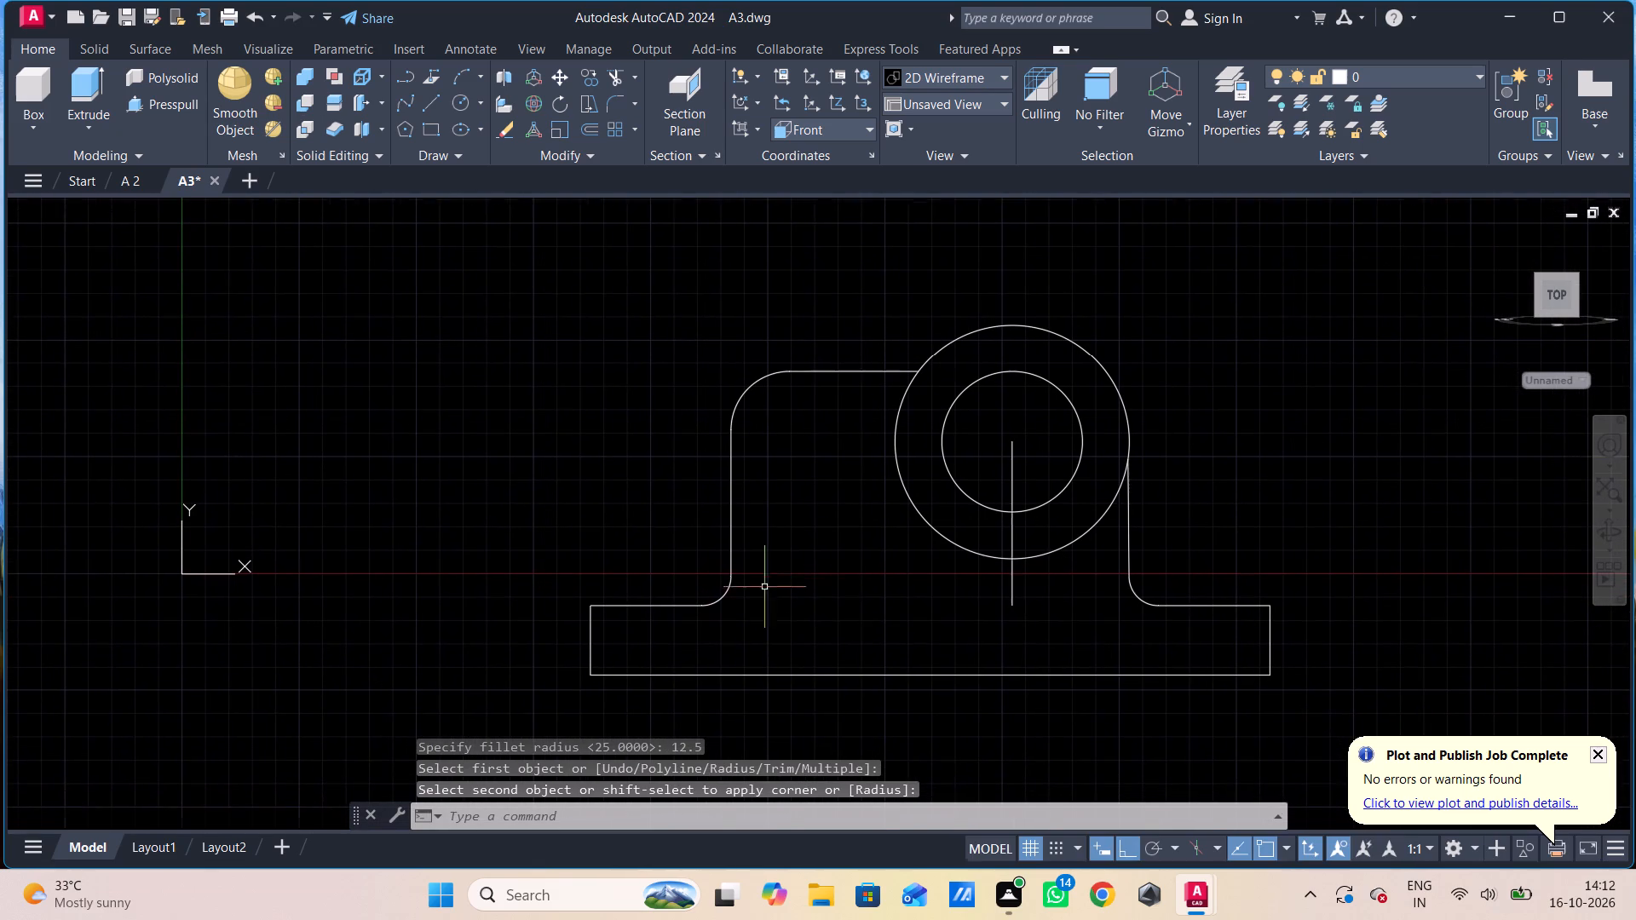
key("Escape")
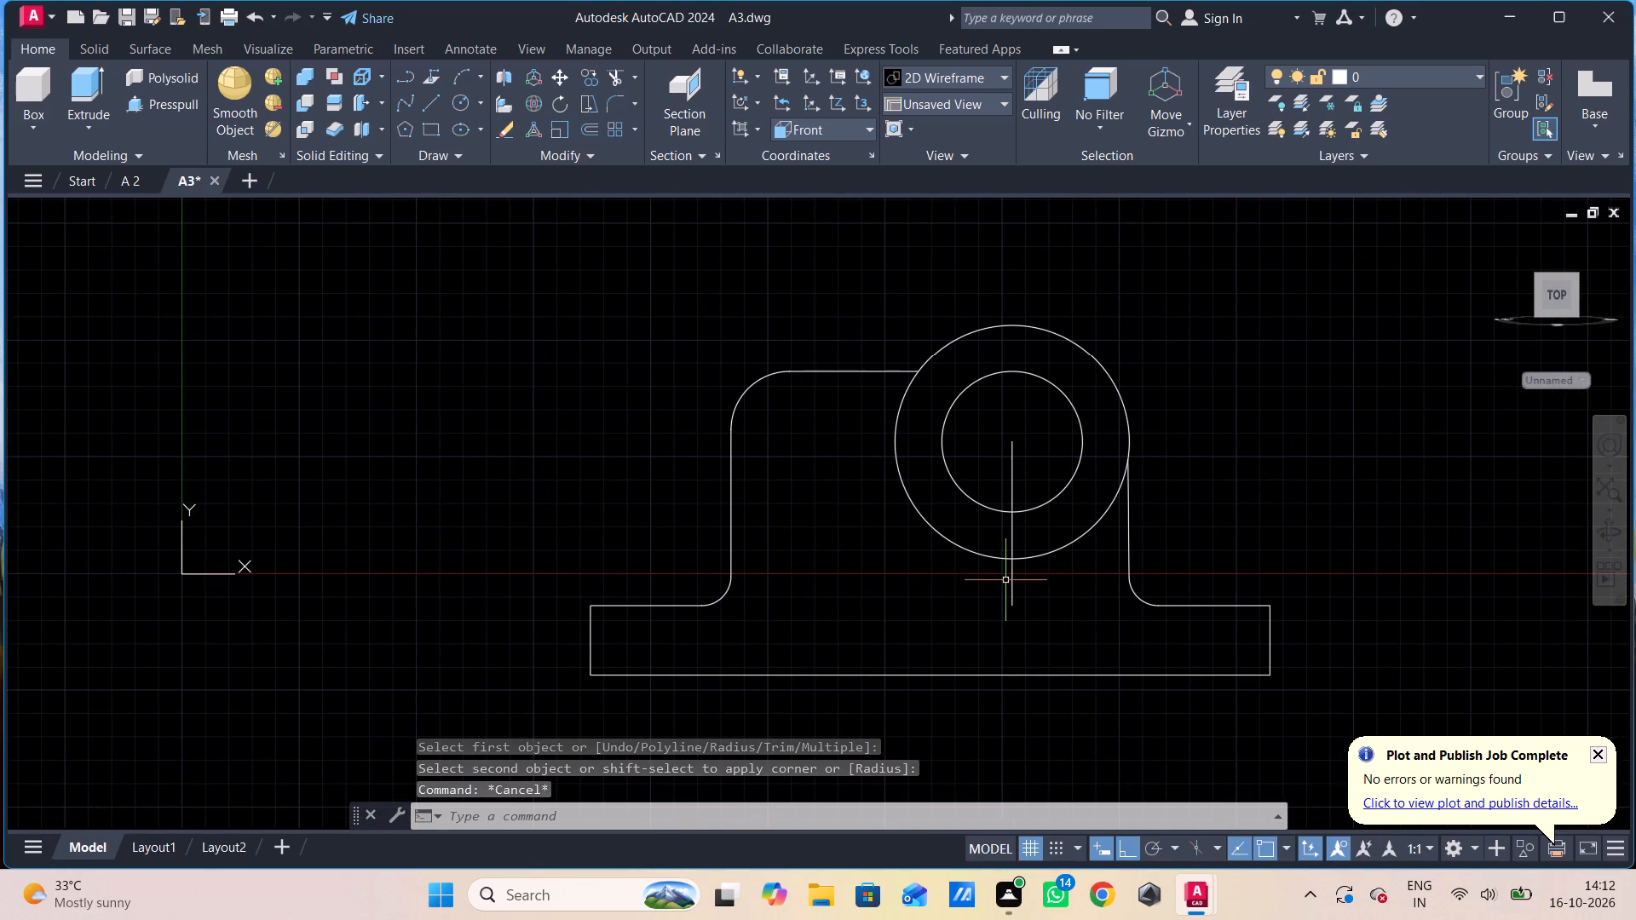
left_click(1012, 575)
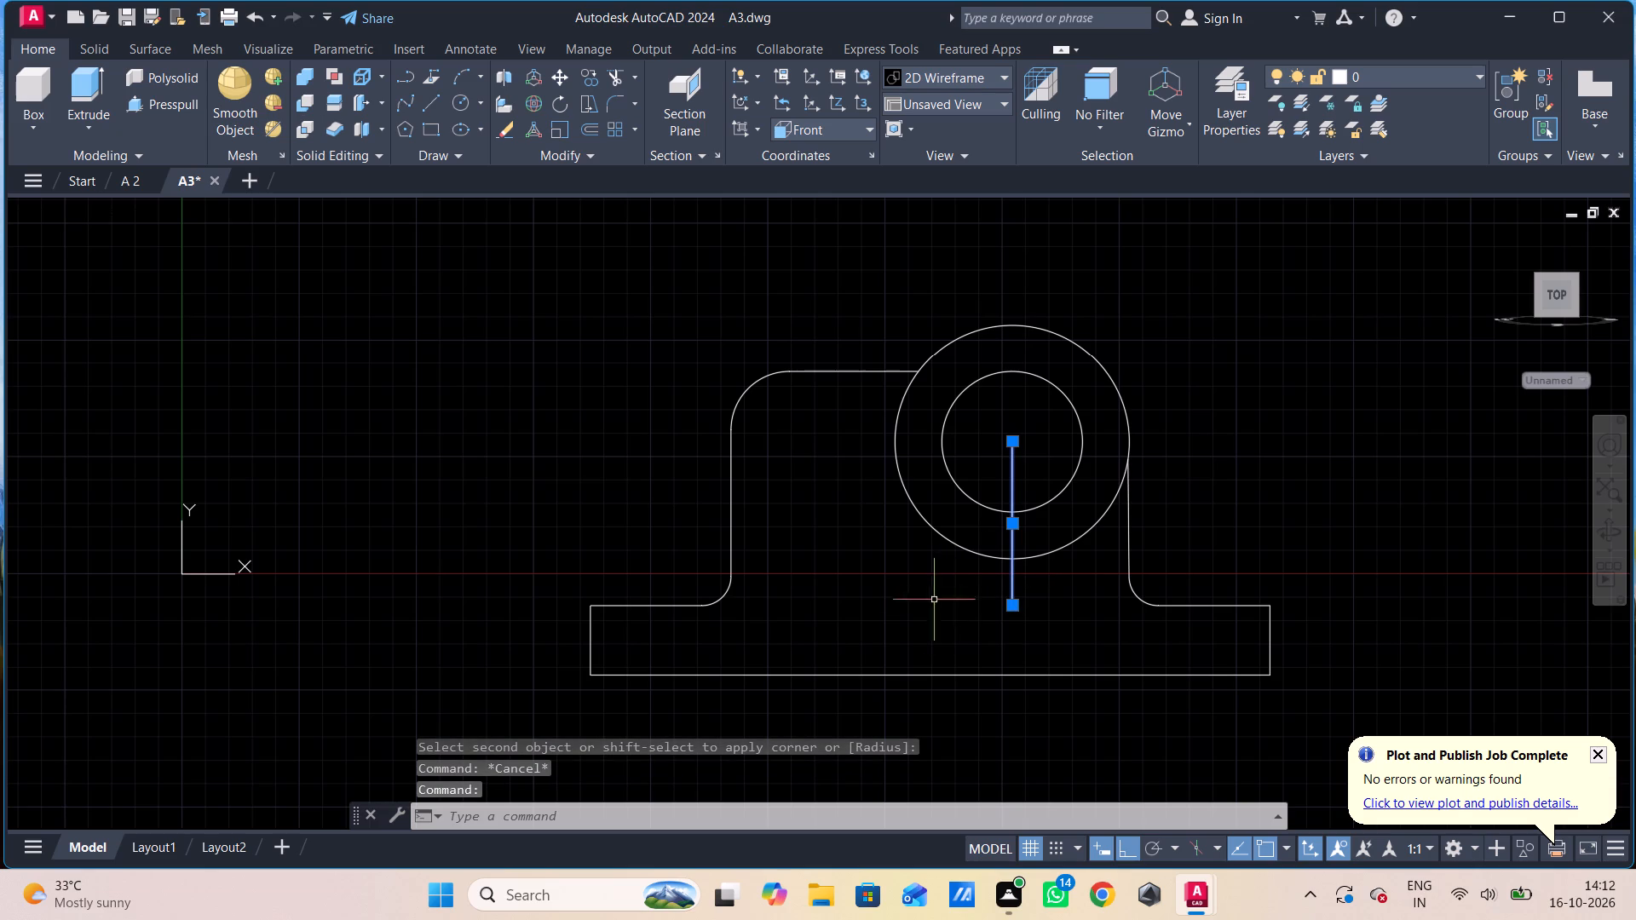
key("Delete")
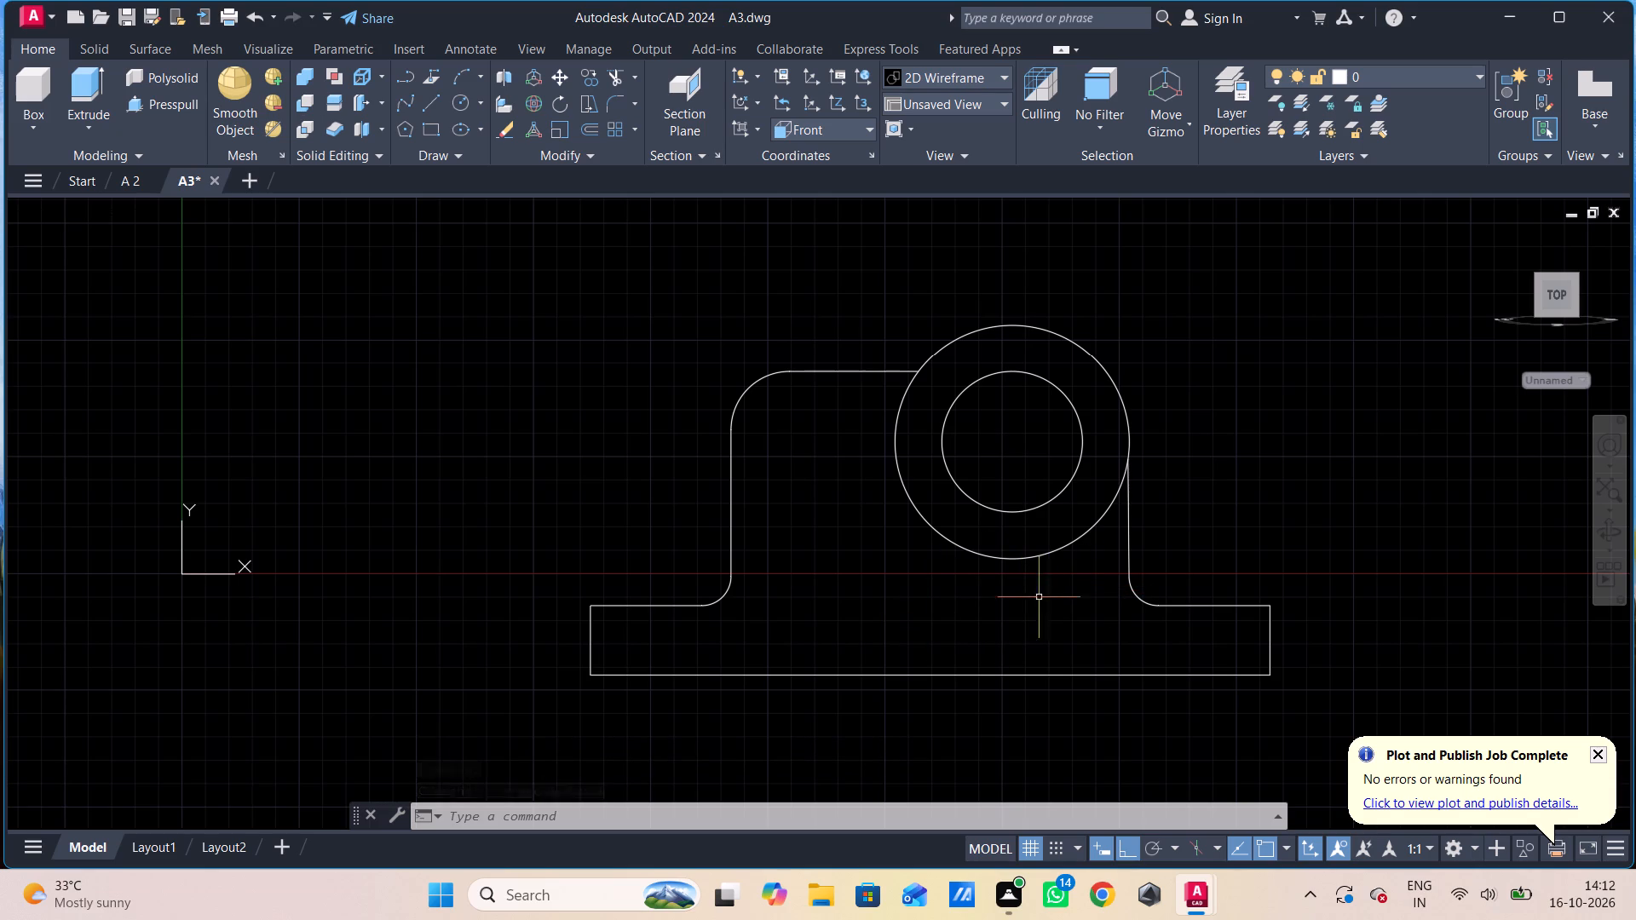
left_click(1276, 396)
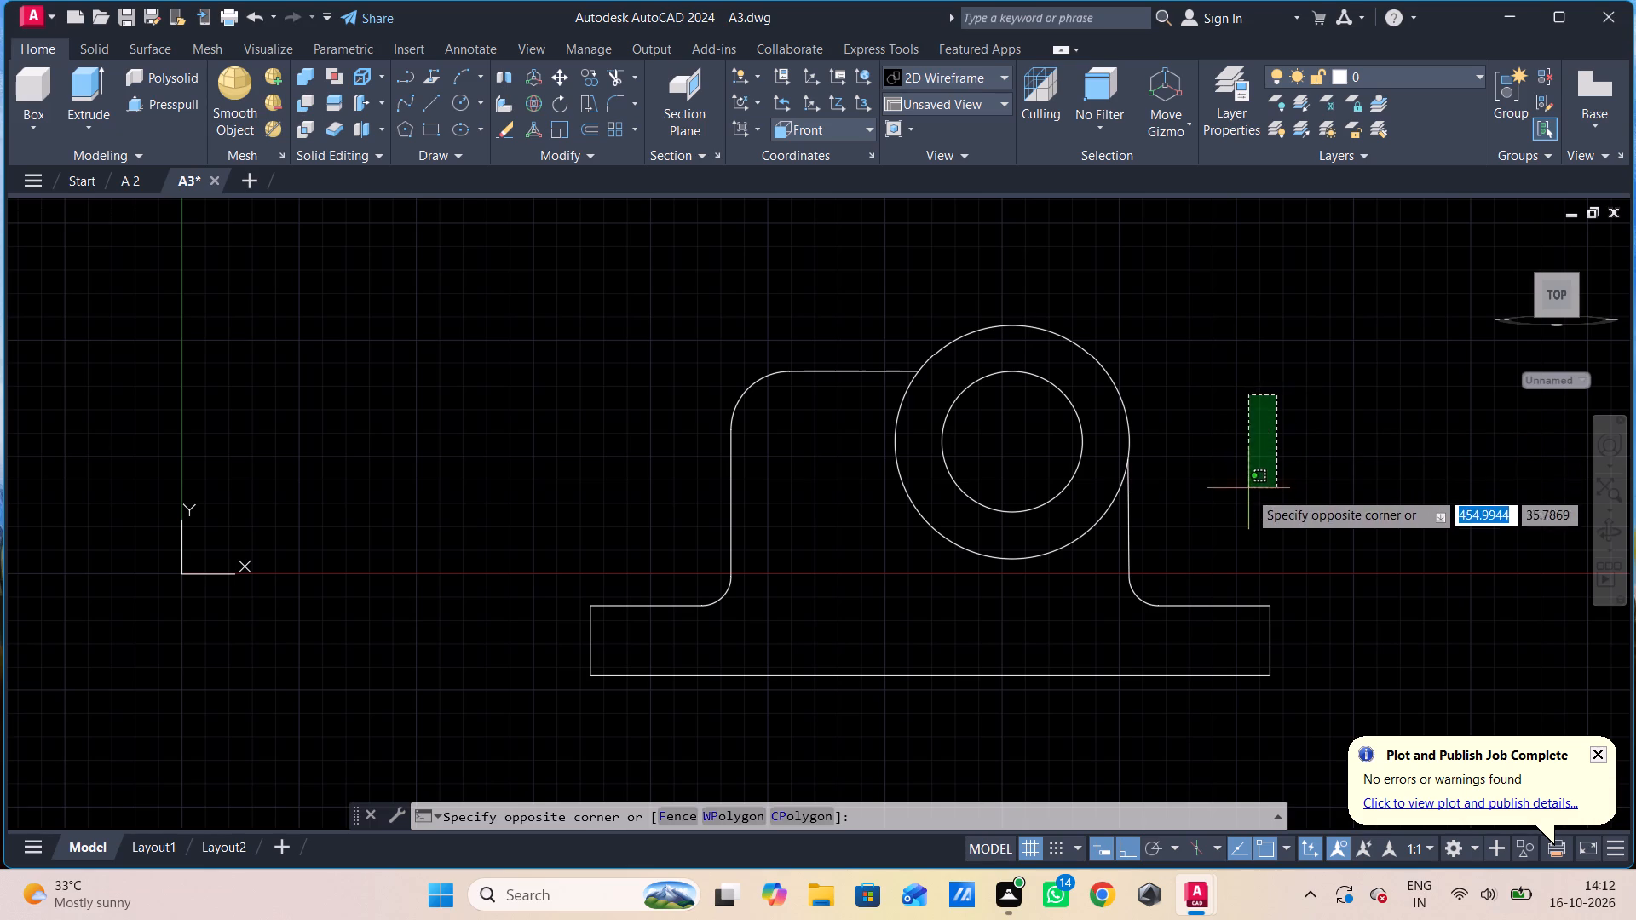
key("Escape")
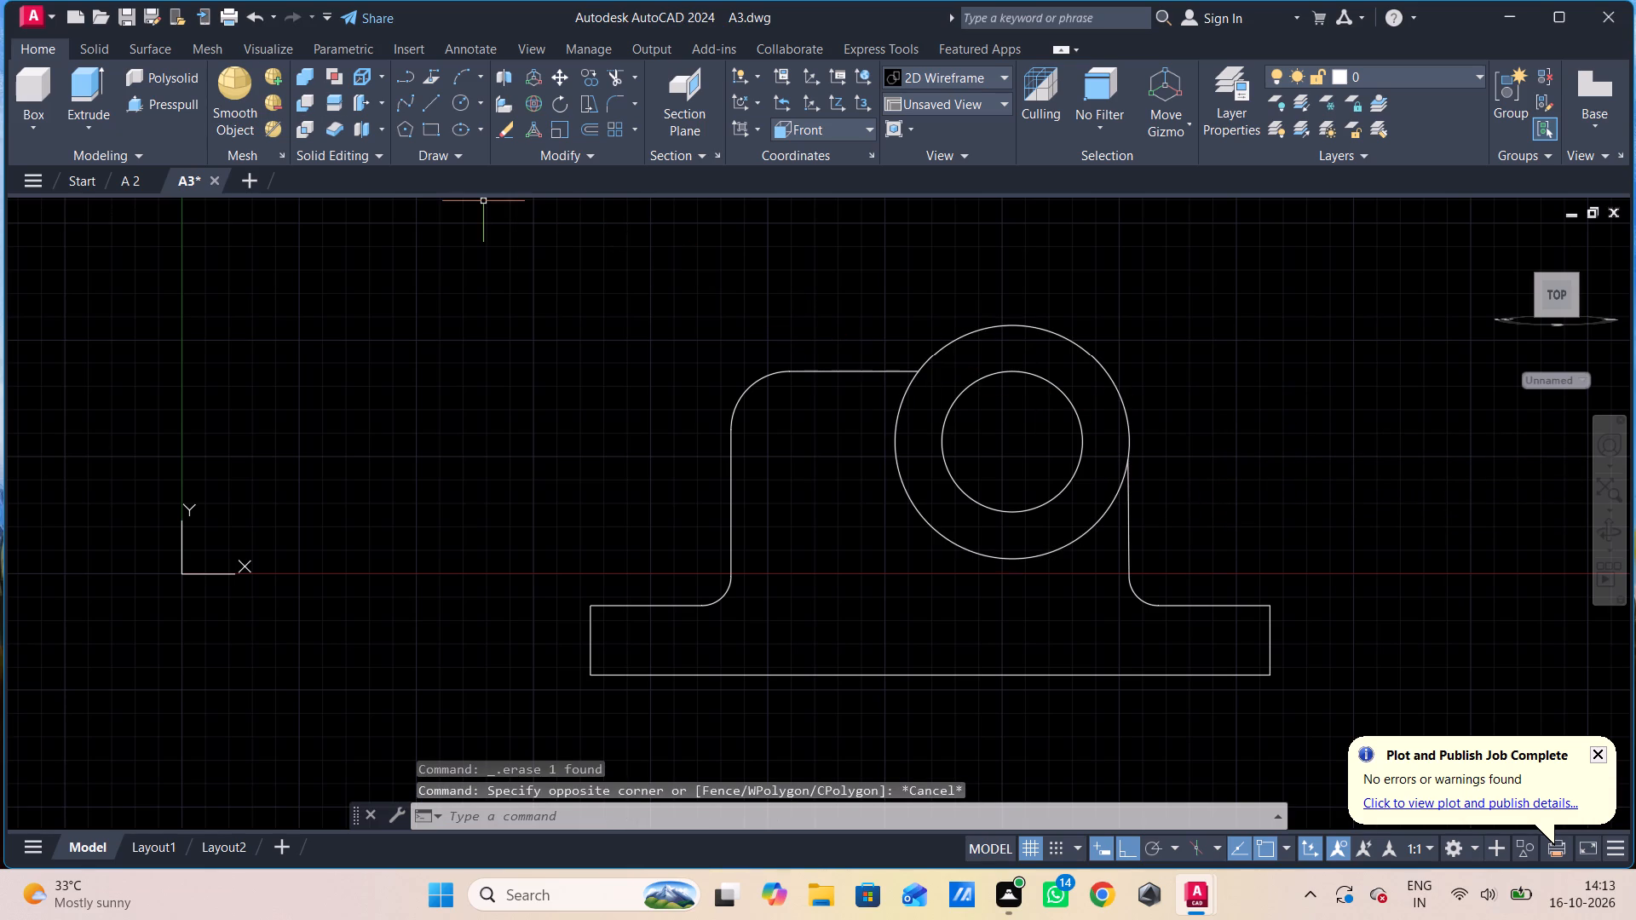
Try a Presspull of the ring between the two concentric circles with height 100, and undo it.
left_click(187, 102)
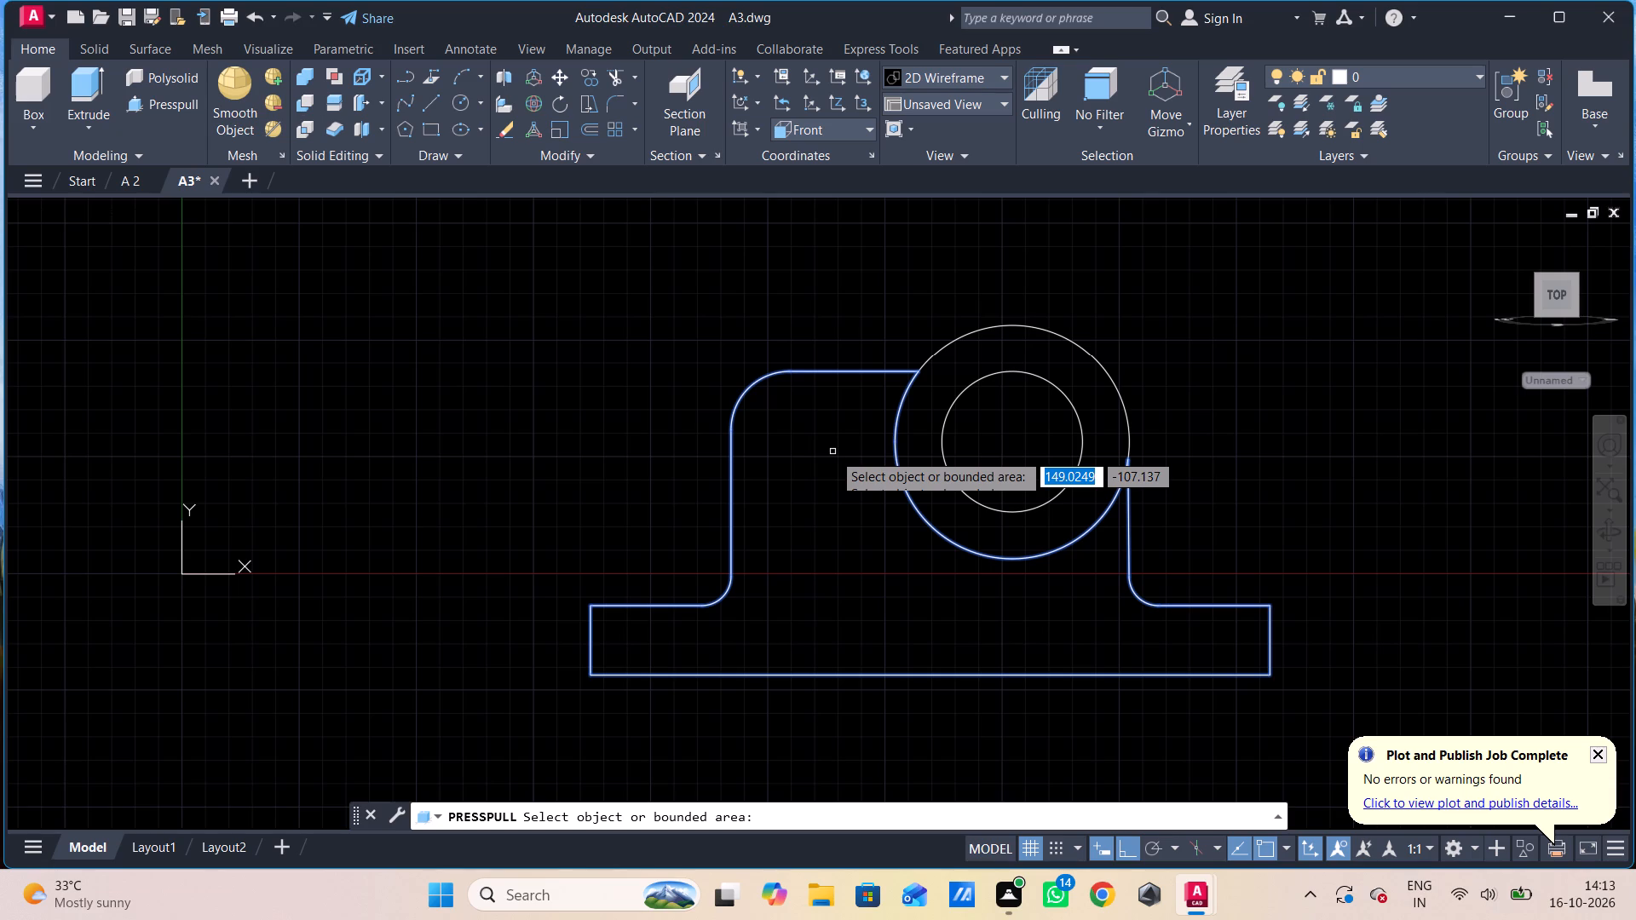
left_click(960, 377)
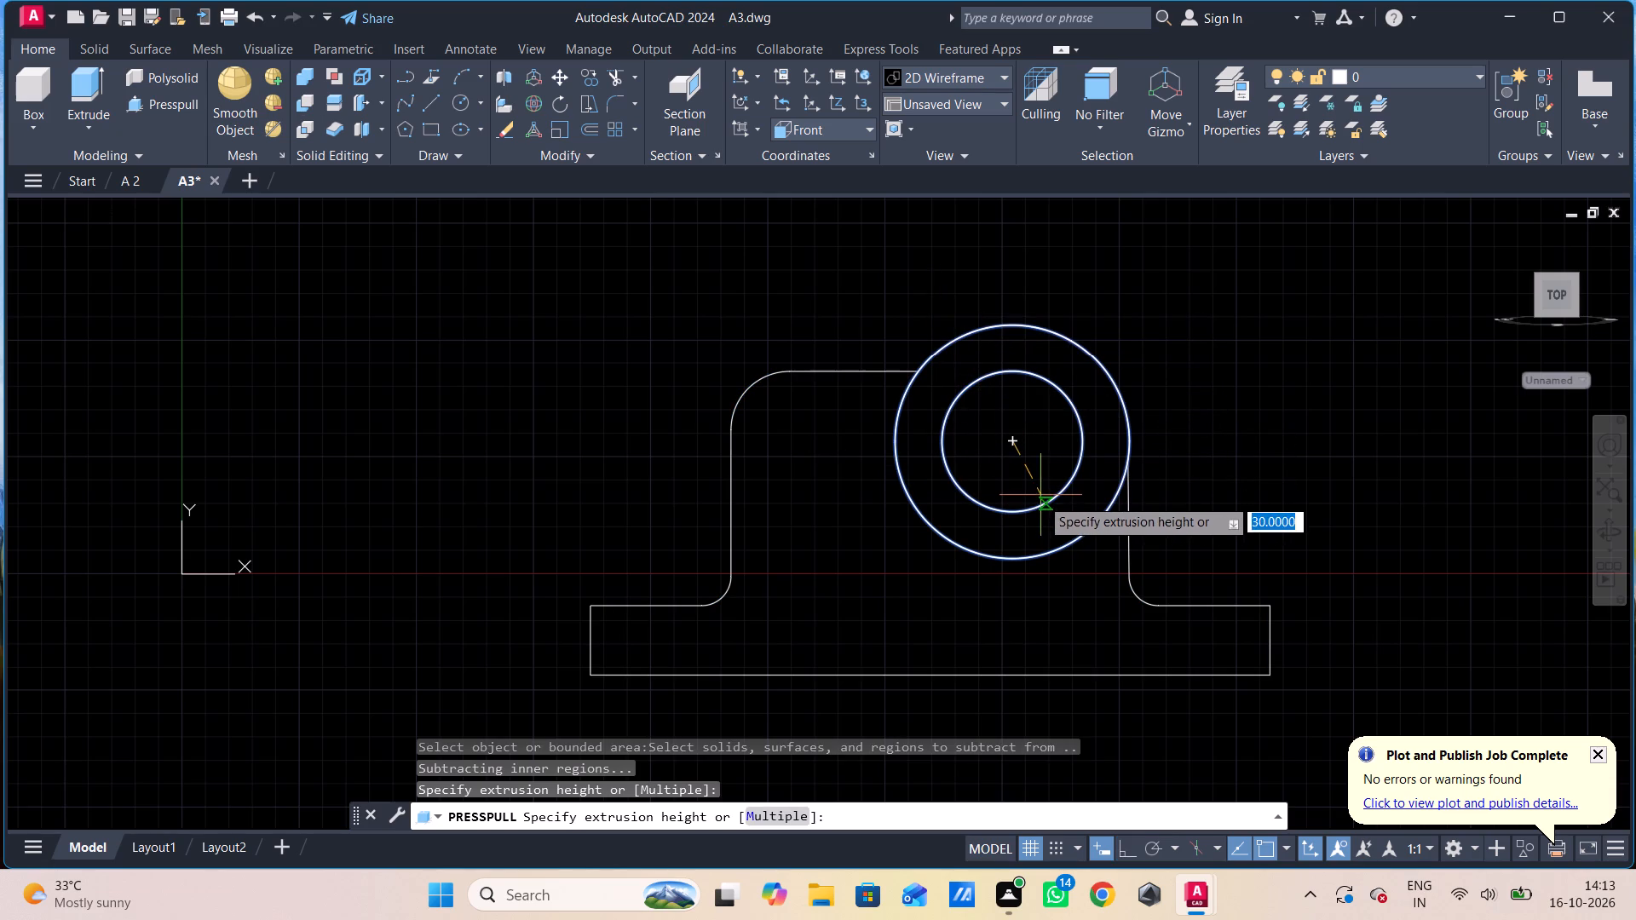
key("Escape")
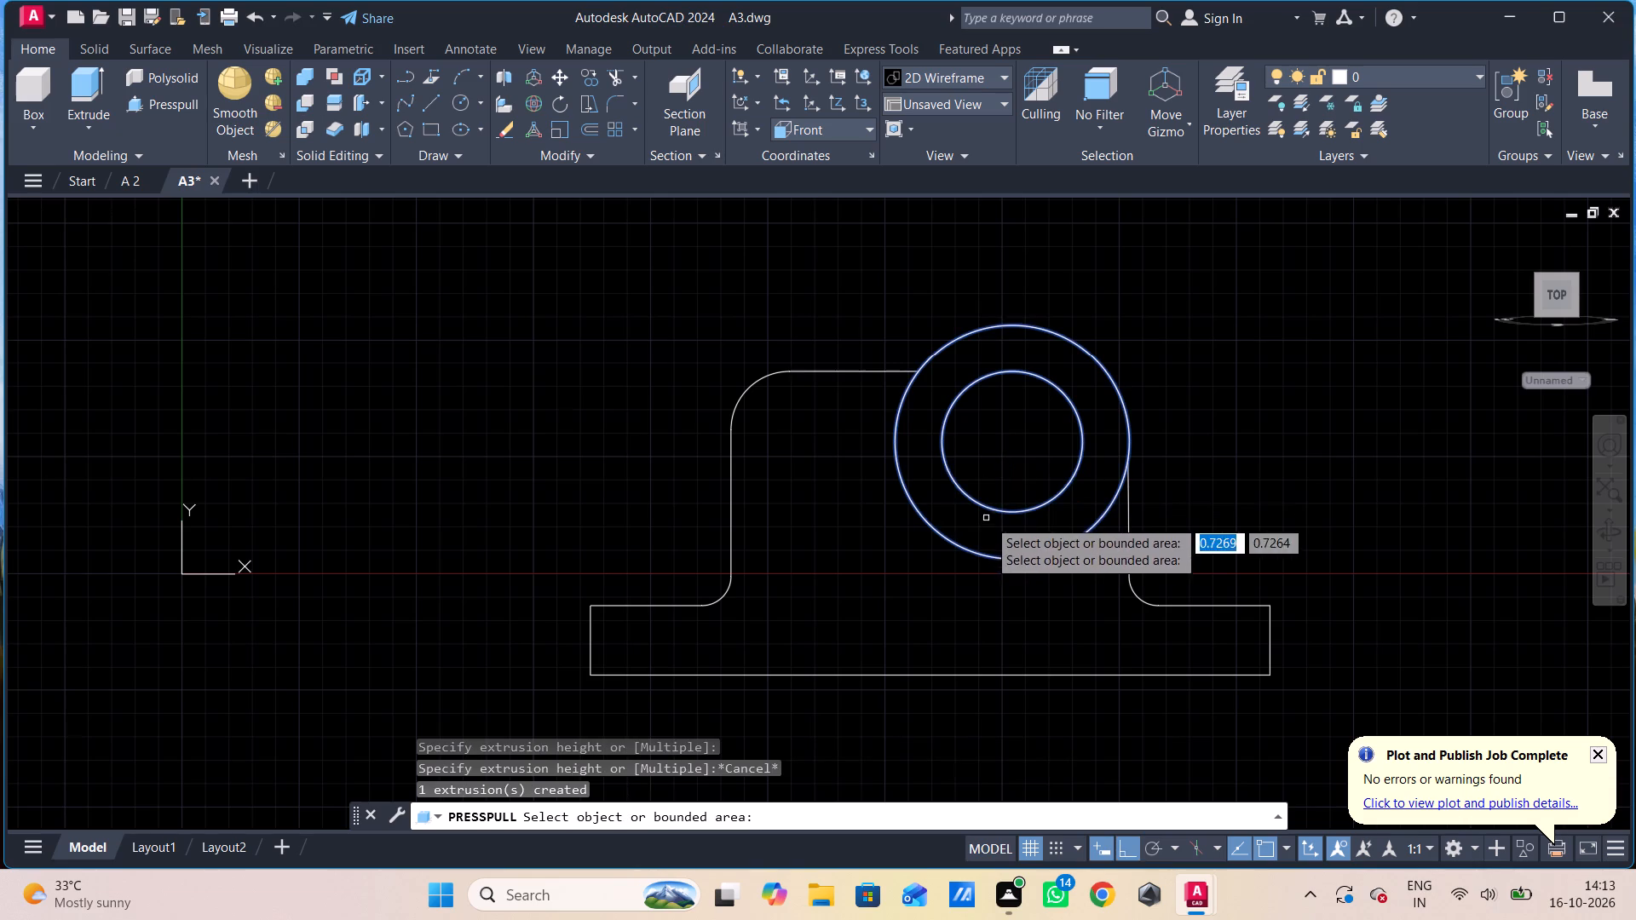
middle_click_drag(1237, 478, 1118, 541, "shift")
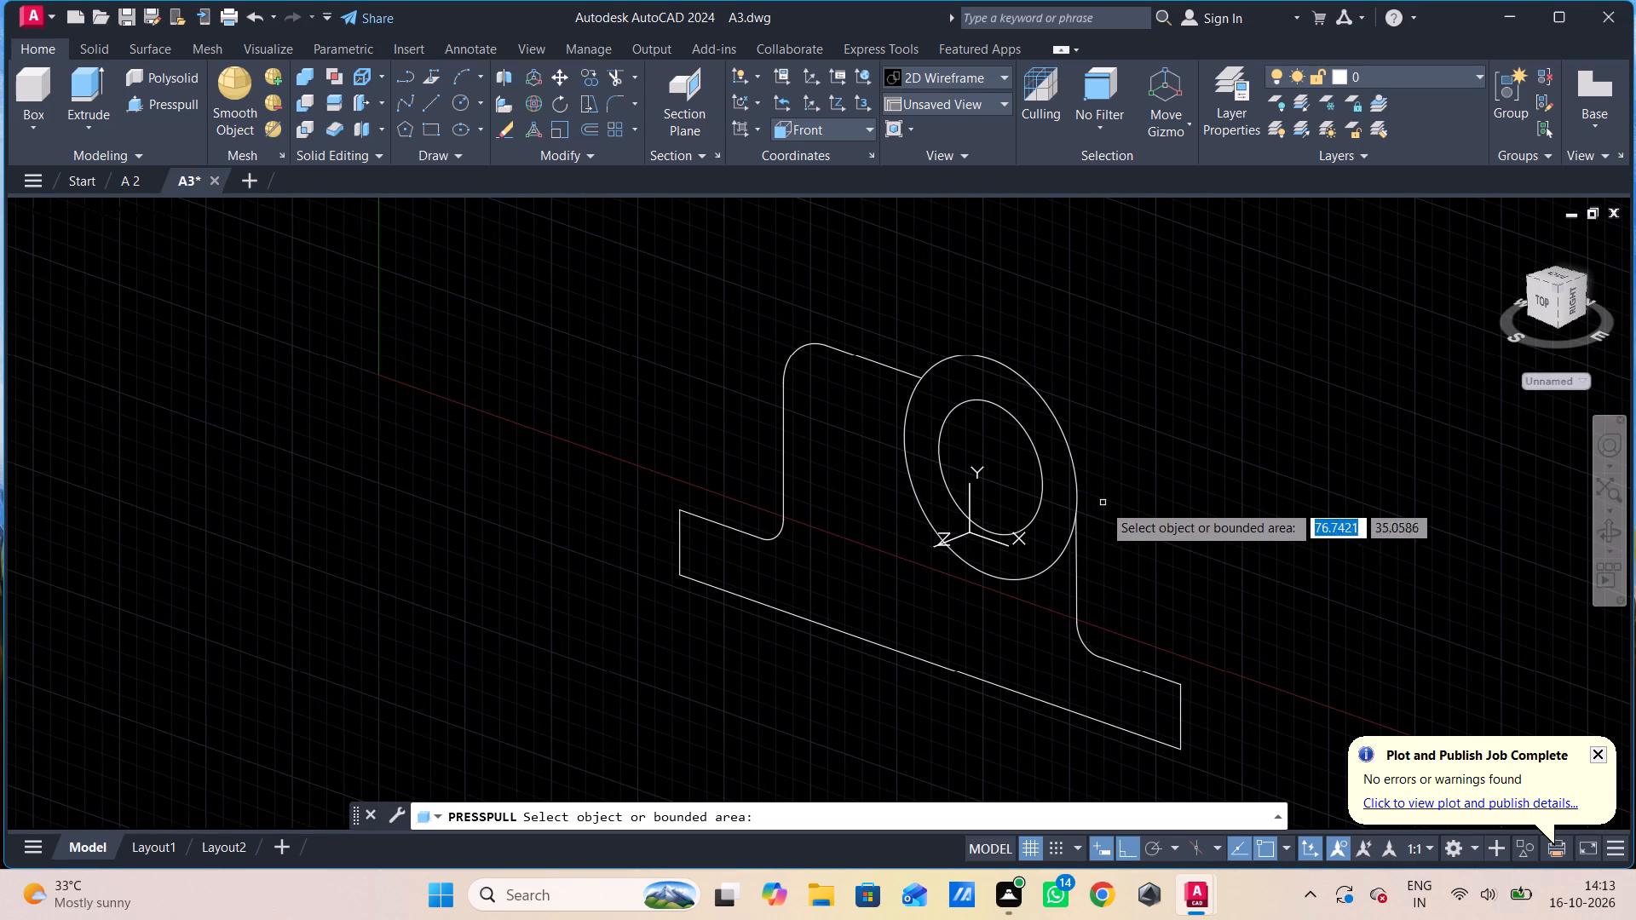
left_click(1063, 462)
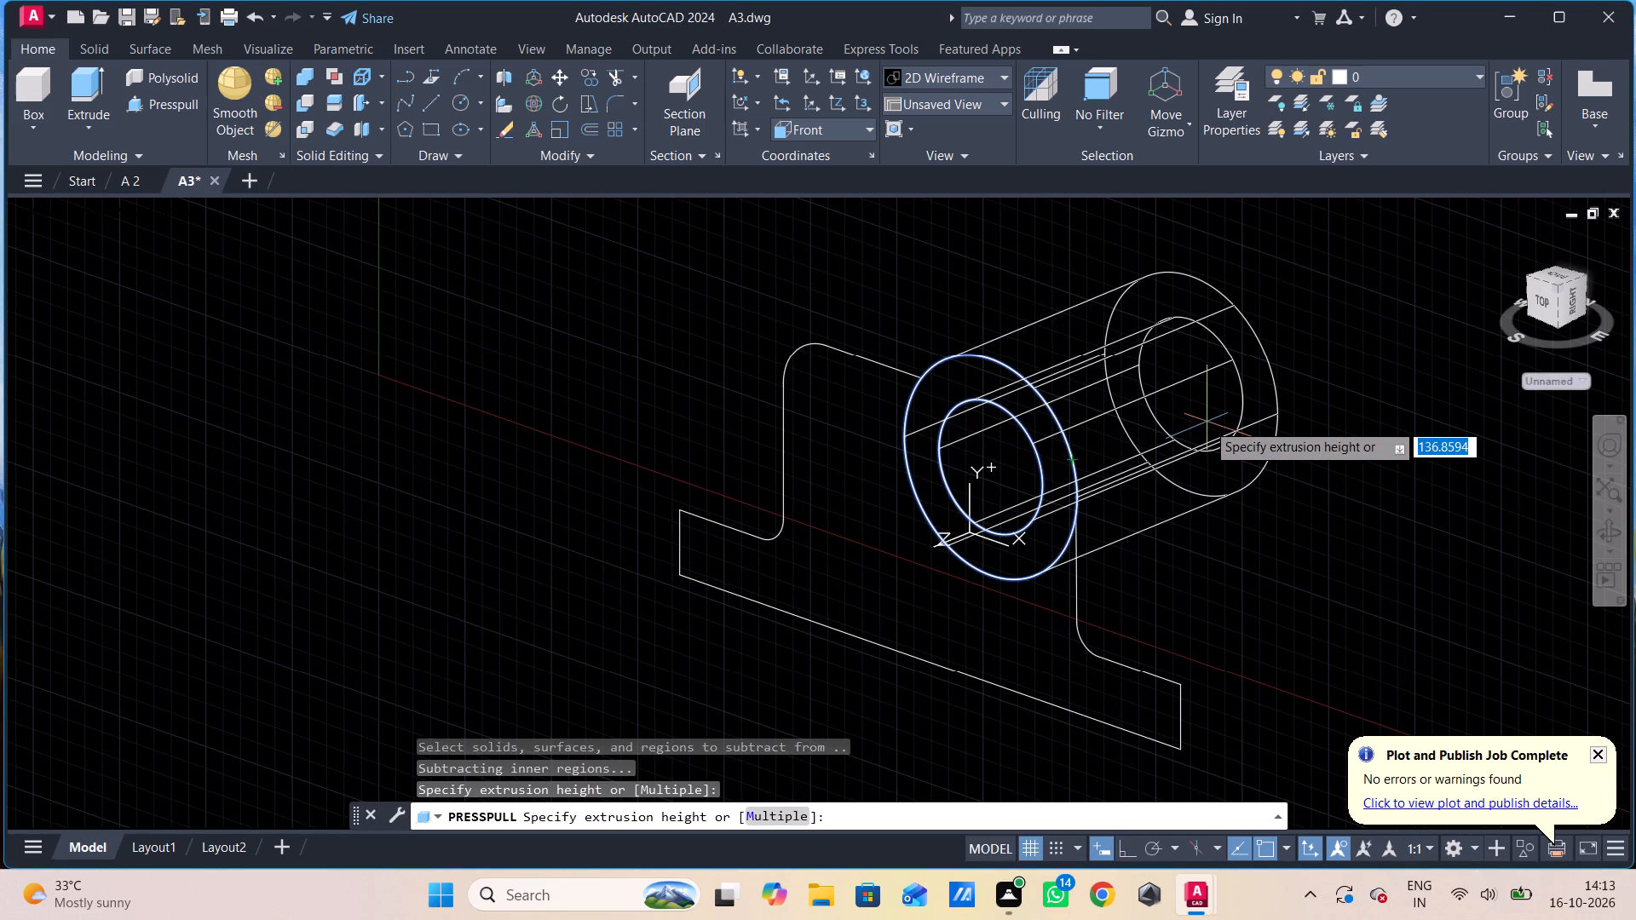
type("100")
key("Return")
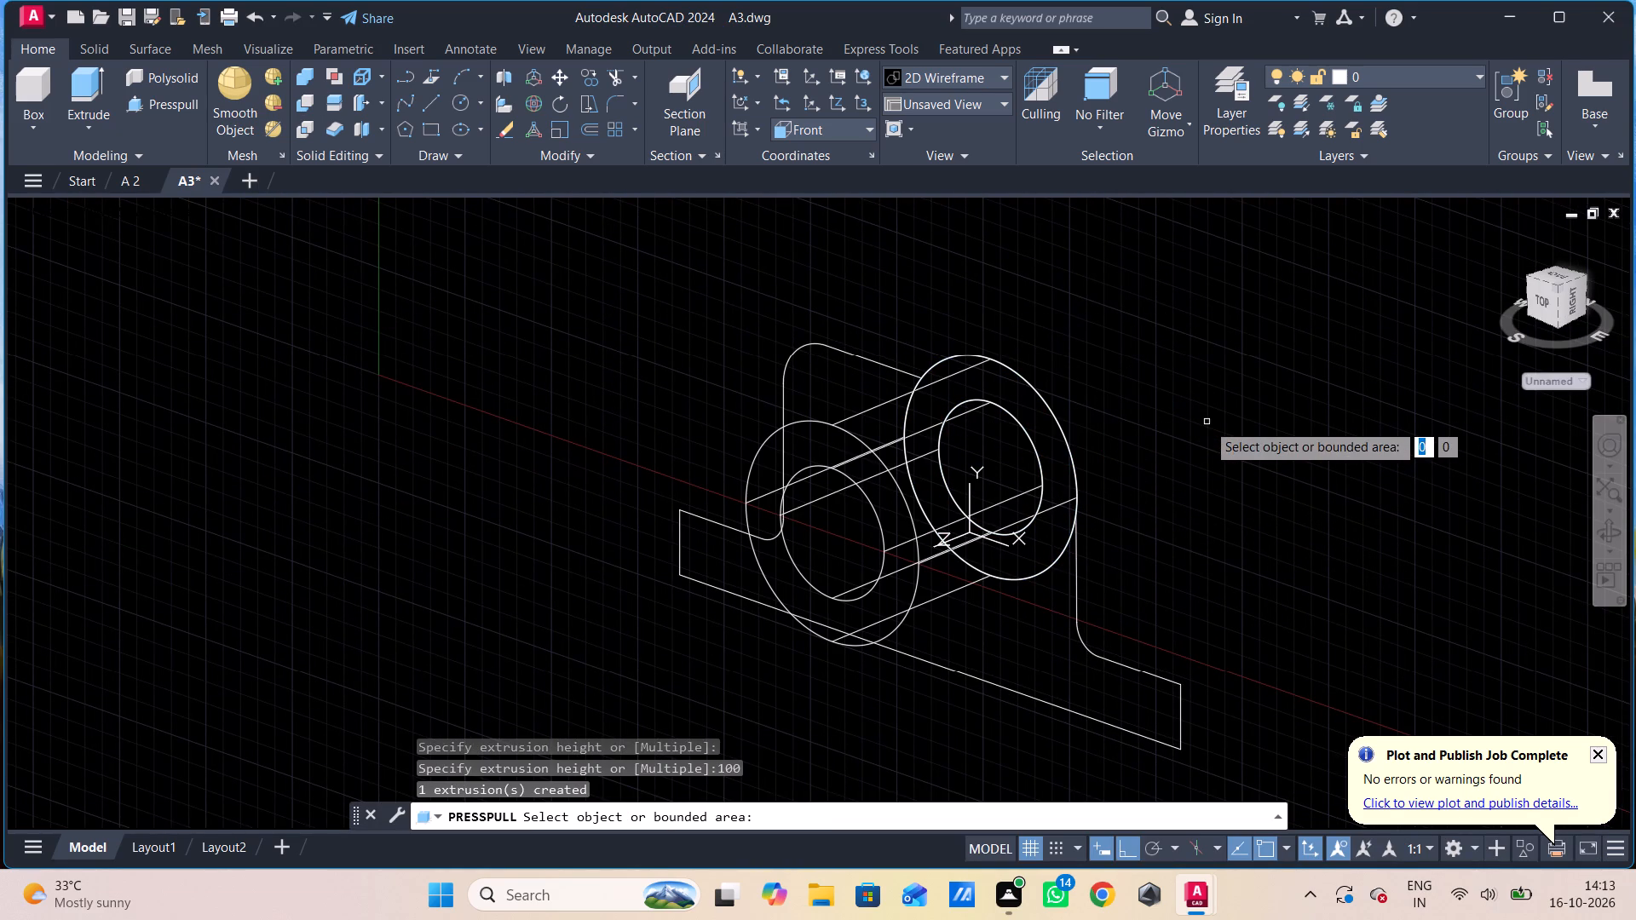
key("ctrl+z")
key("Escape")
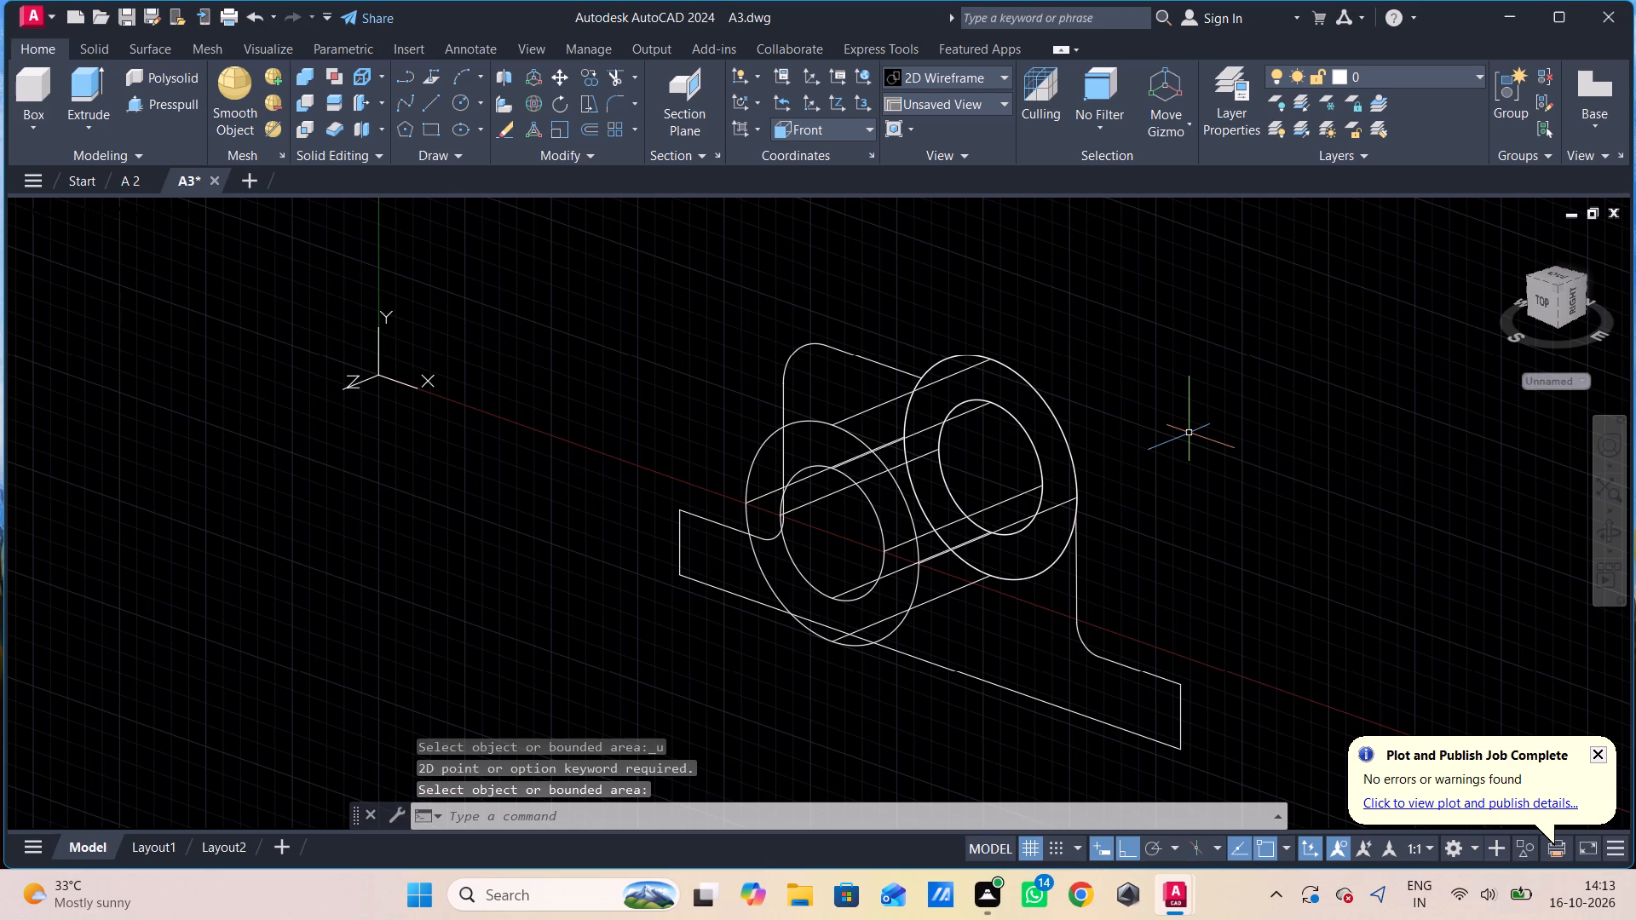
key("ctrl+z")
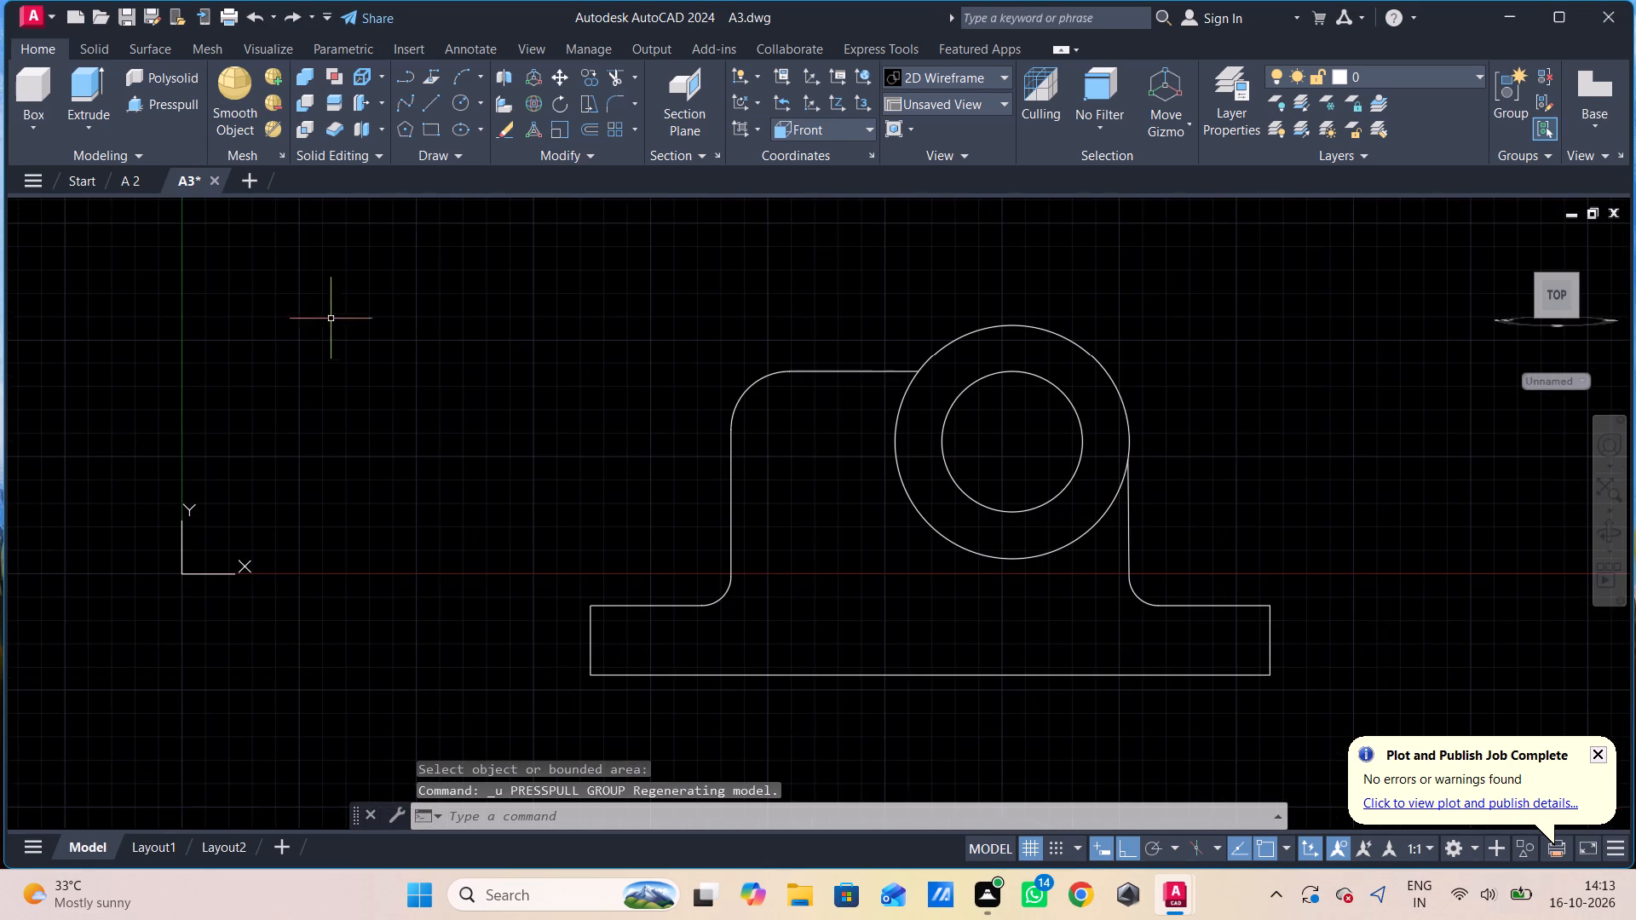
Presspull the ring between the two concentric circles with an extrusion height of -100.
left_click(141, 109)
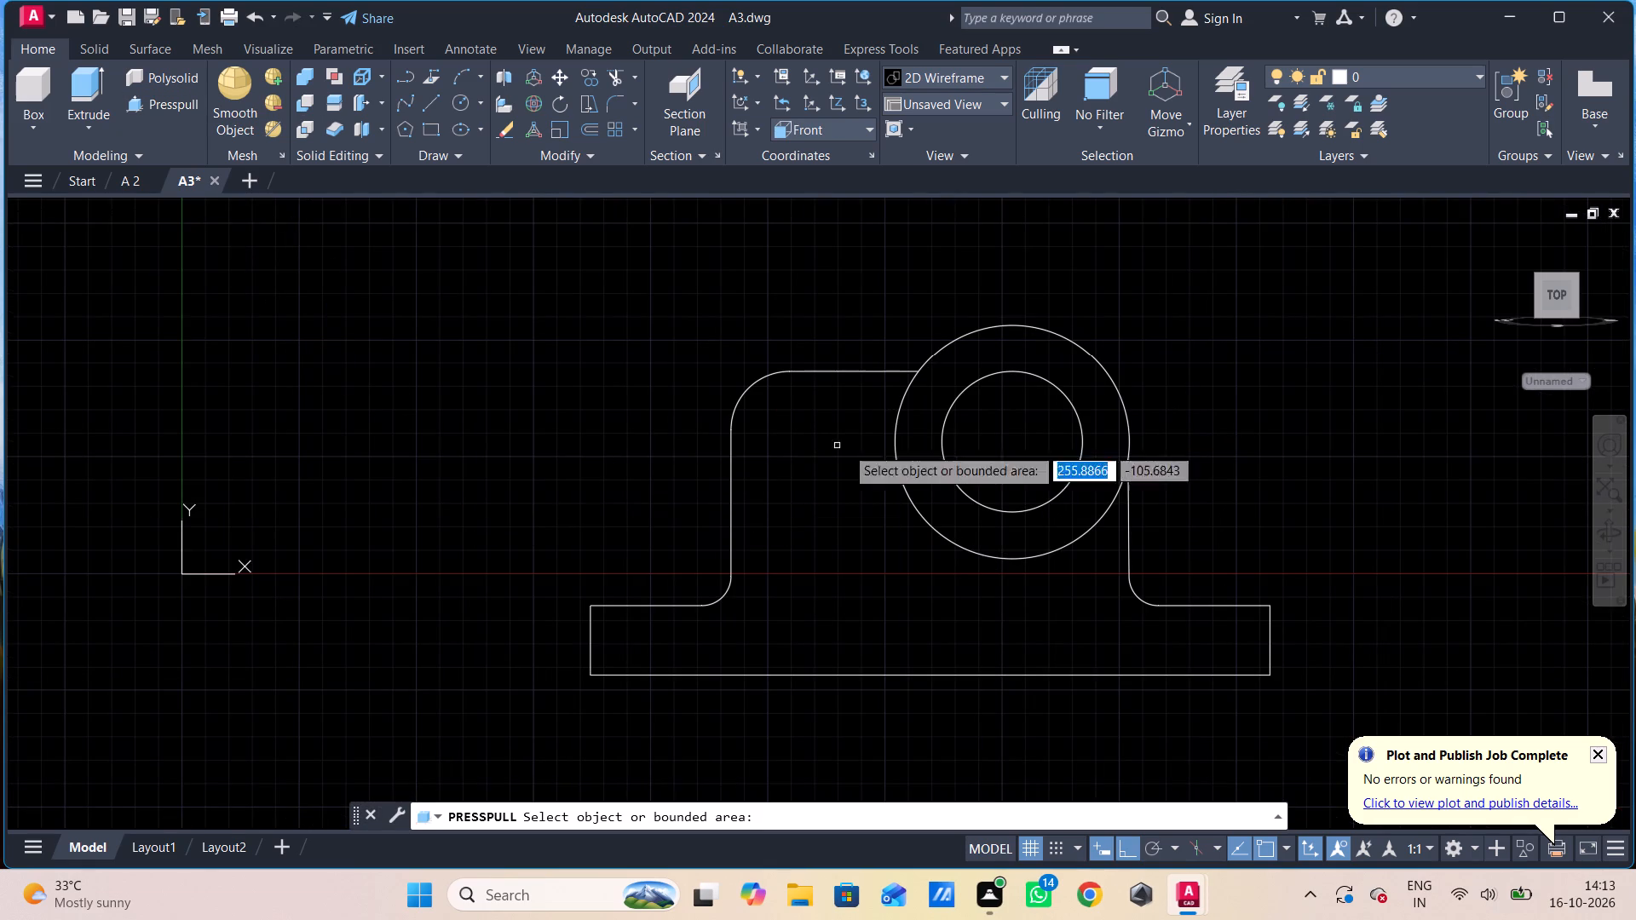
middle_click_drag(1288, 456, 1109, 498, "shift")
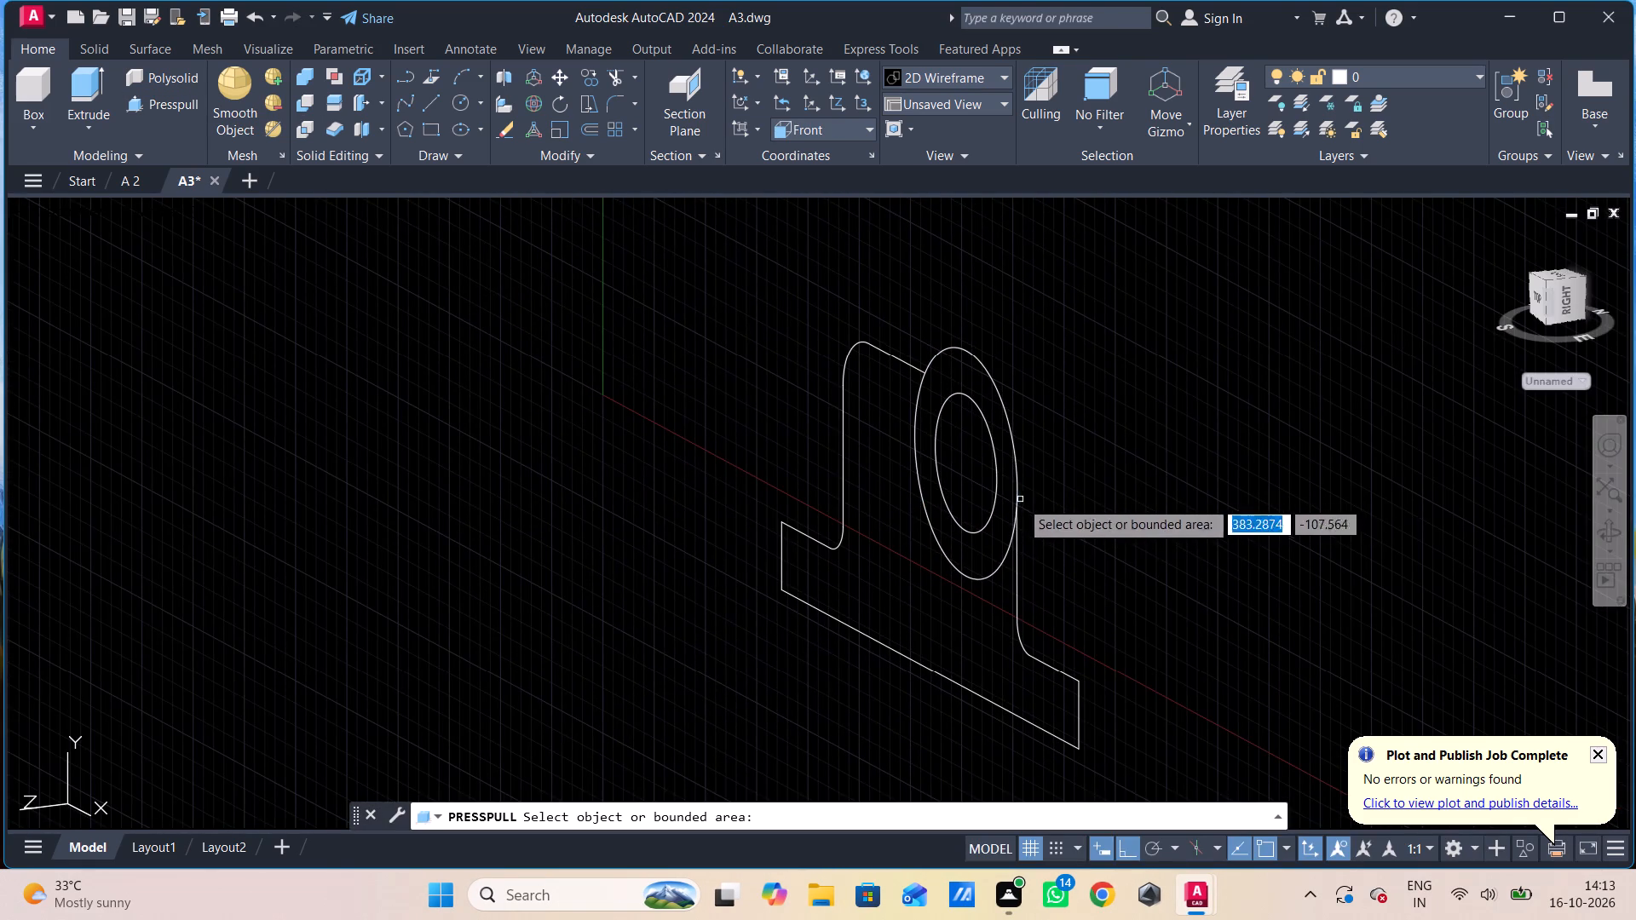
middle_click_drag(1019, 488, 1051, 501, "shift")
left_click(1037, 473)
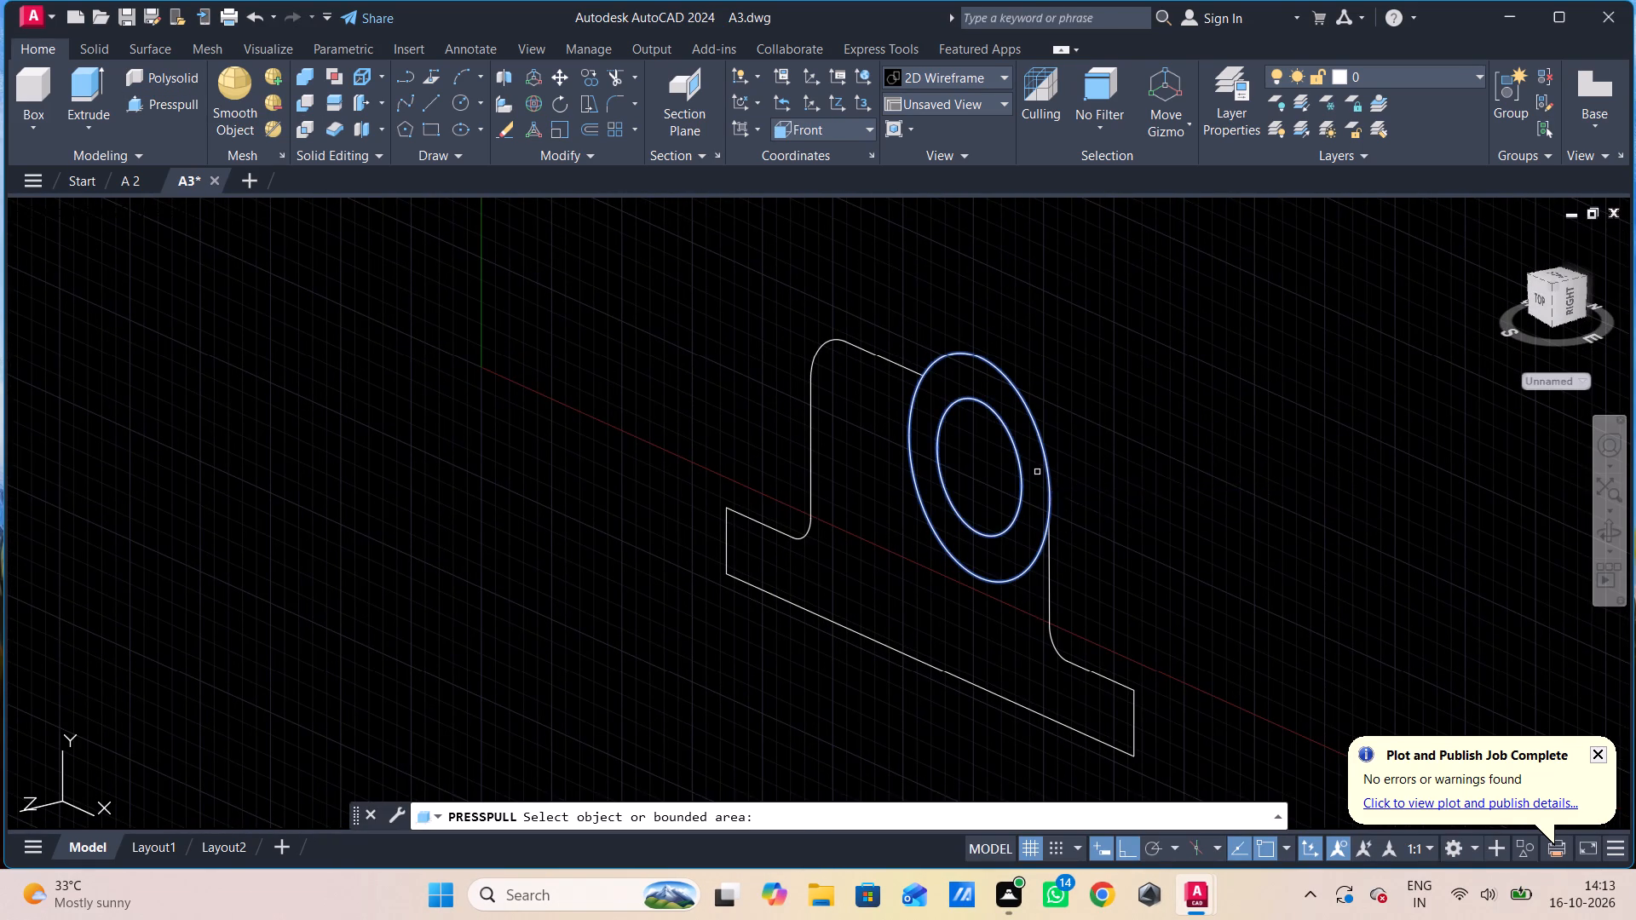
type("-100")
key("Return")
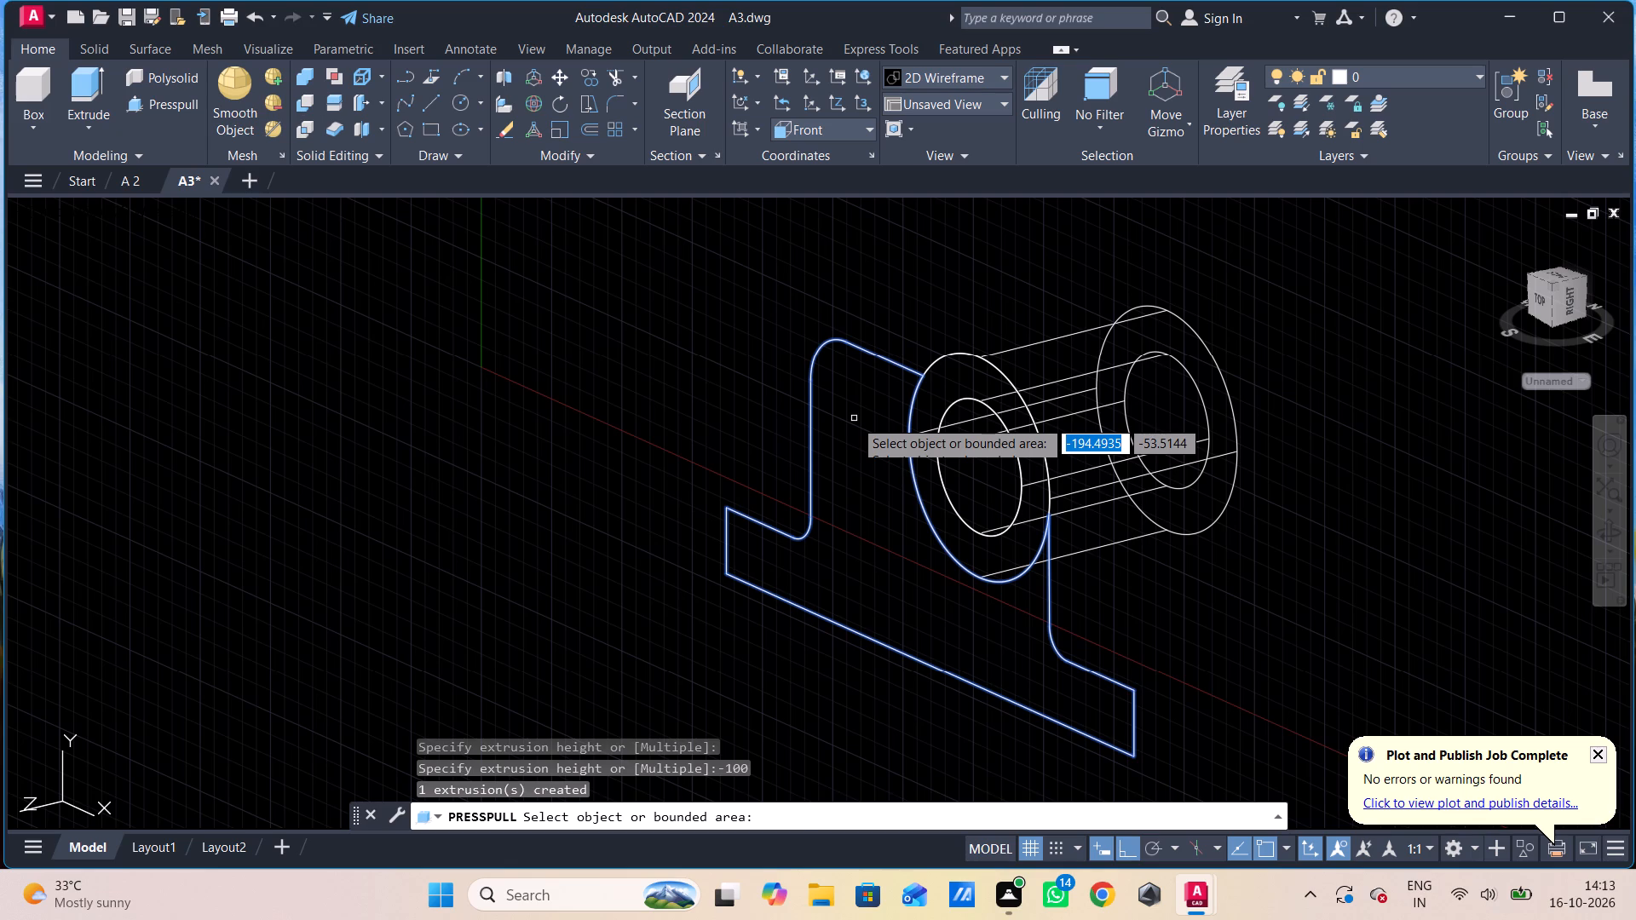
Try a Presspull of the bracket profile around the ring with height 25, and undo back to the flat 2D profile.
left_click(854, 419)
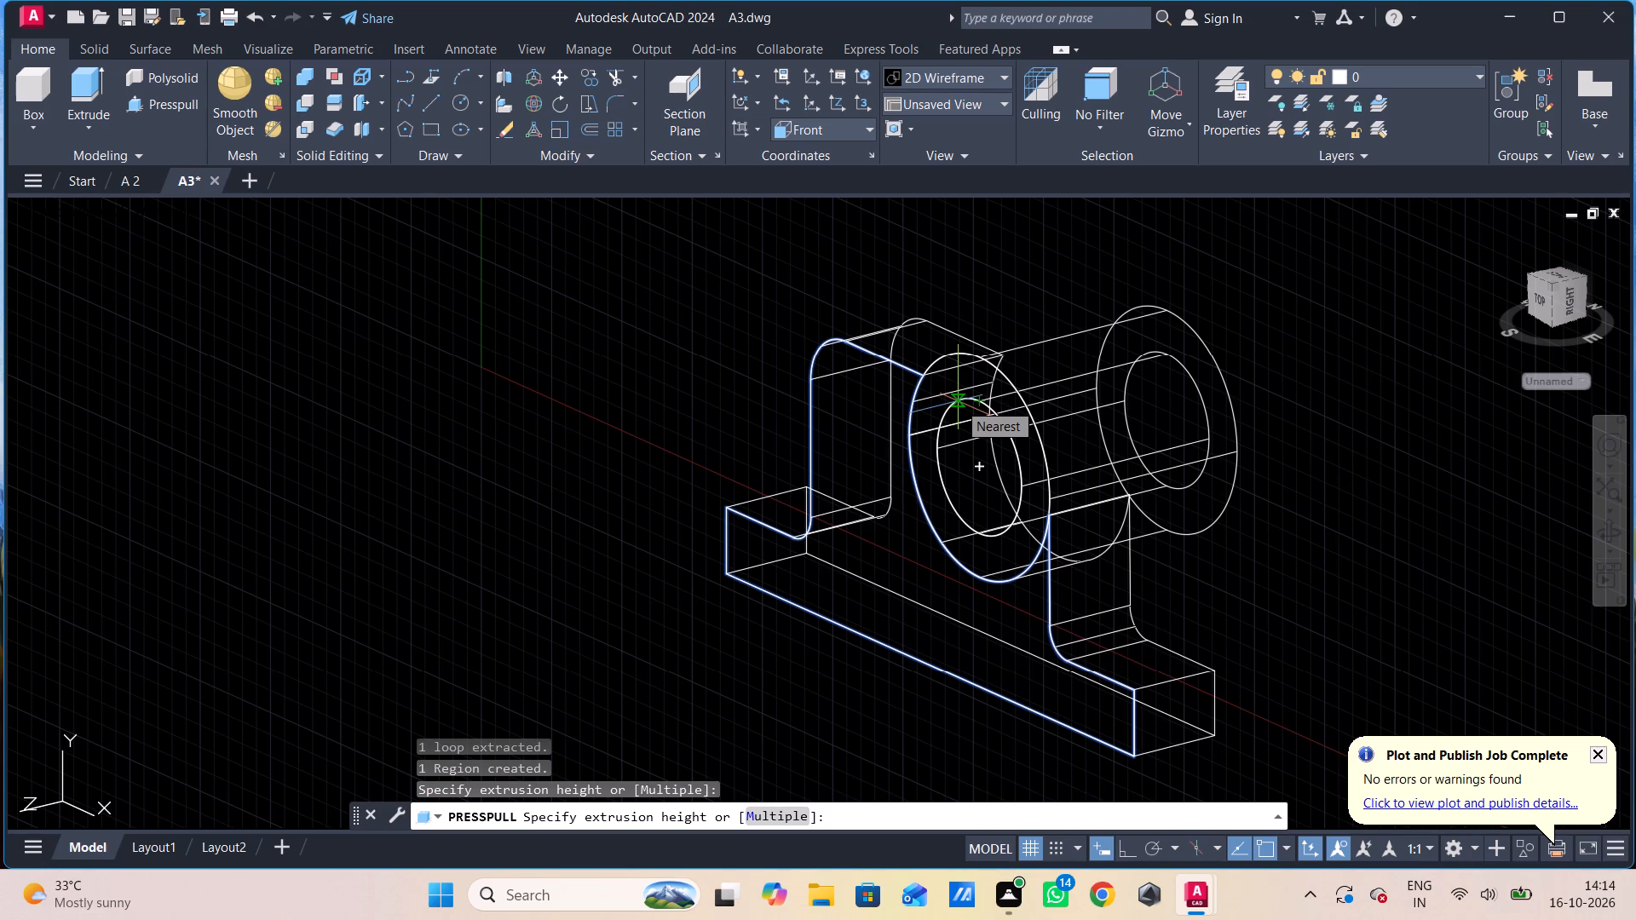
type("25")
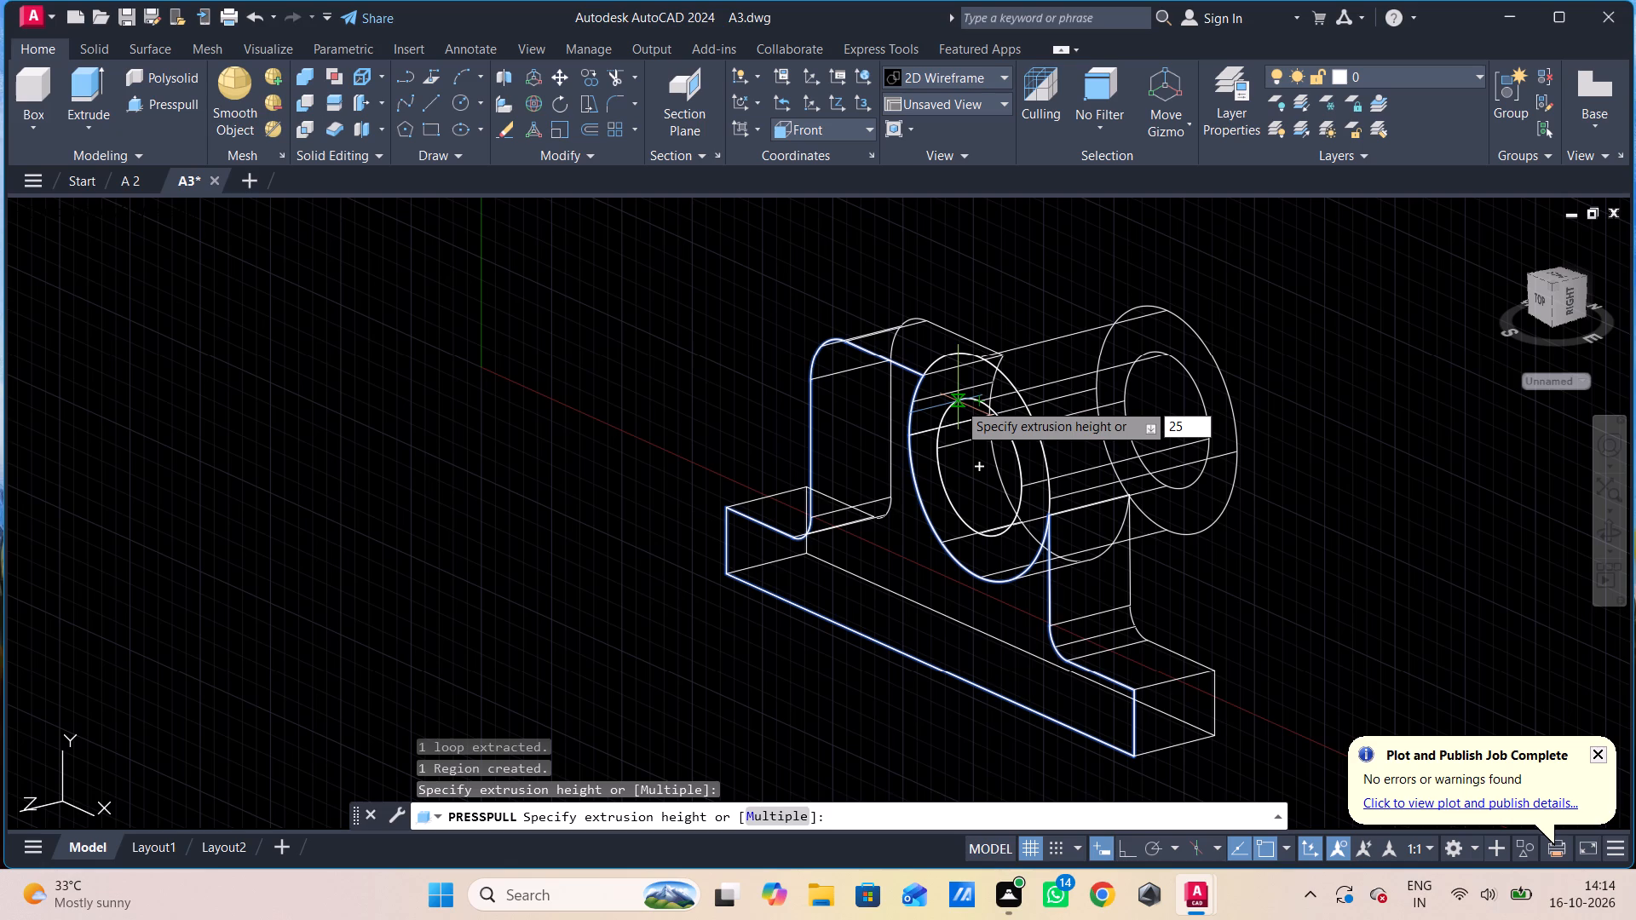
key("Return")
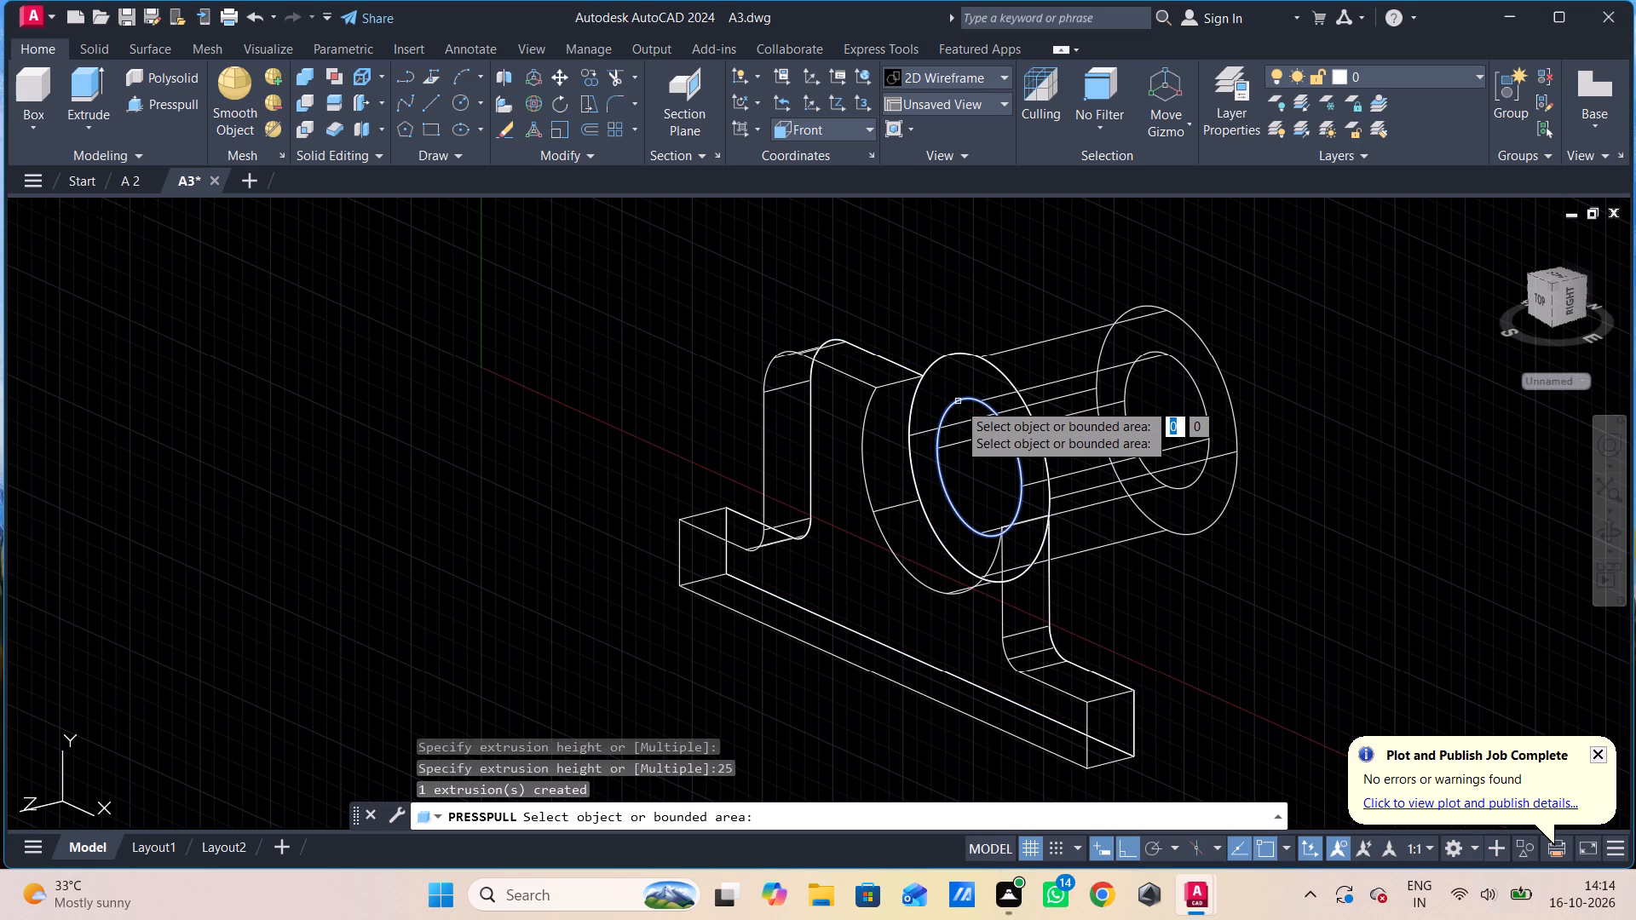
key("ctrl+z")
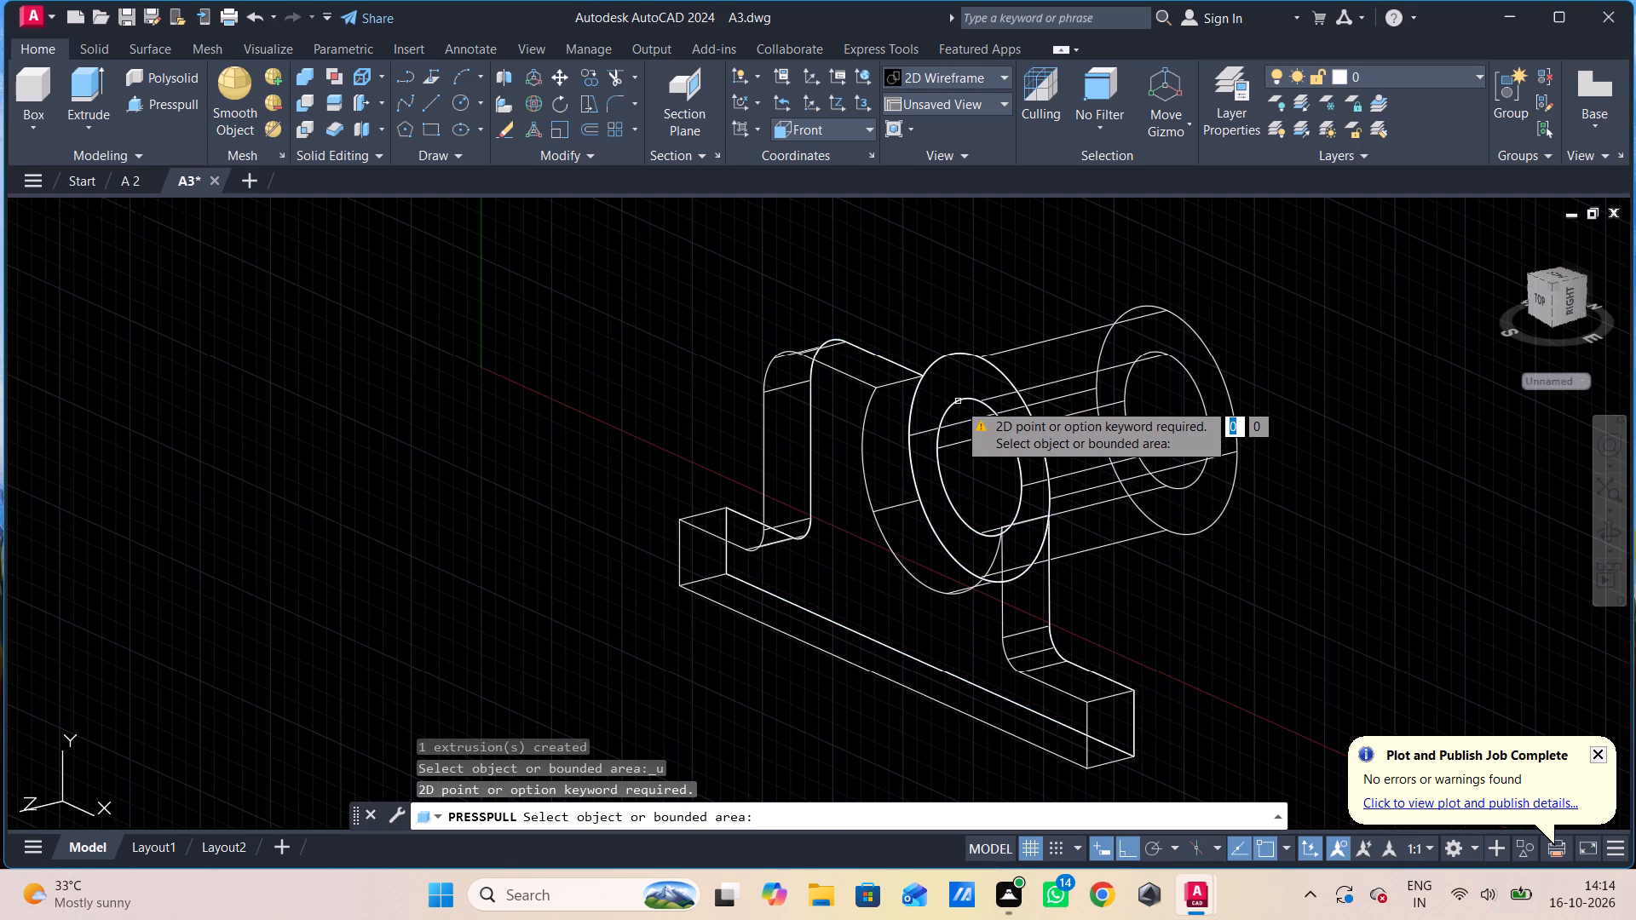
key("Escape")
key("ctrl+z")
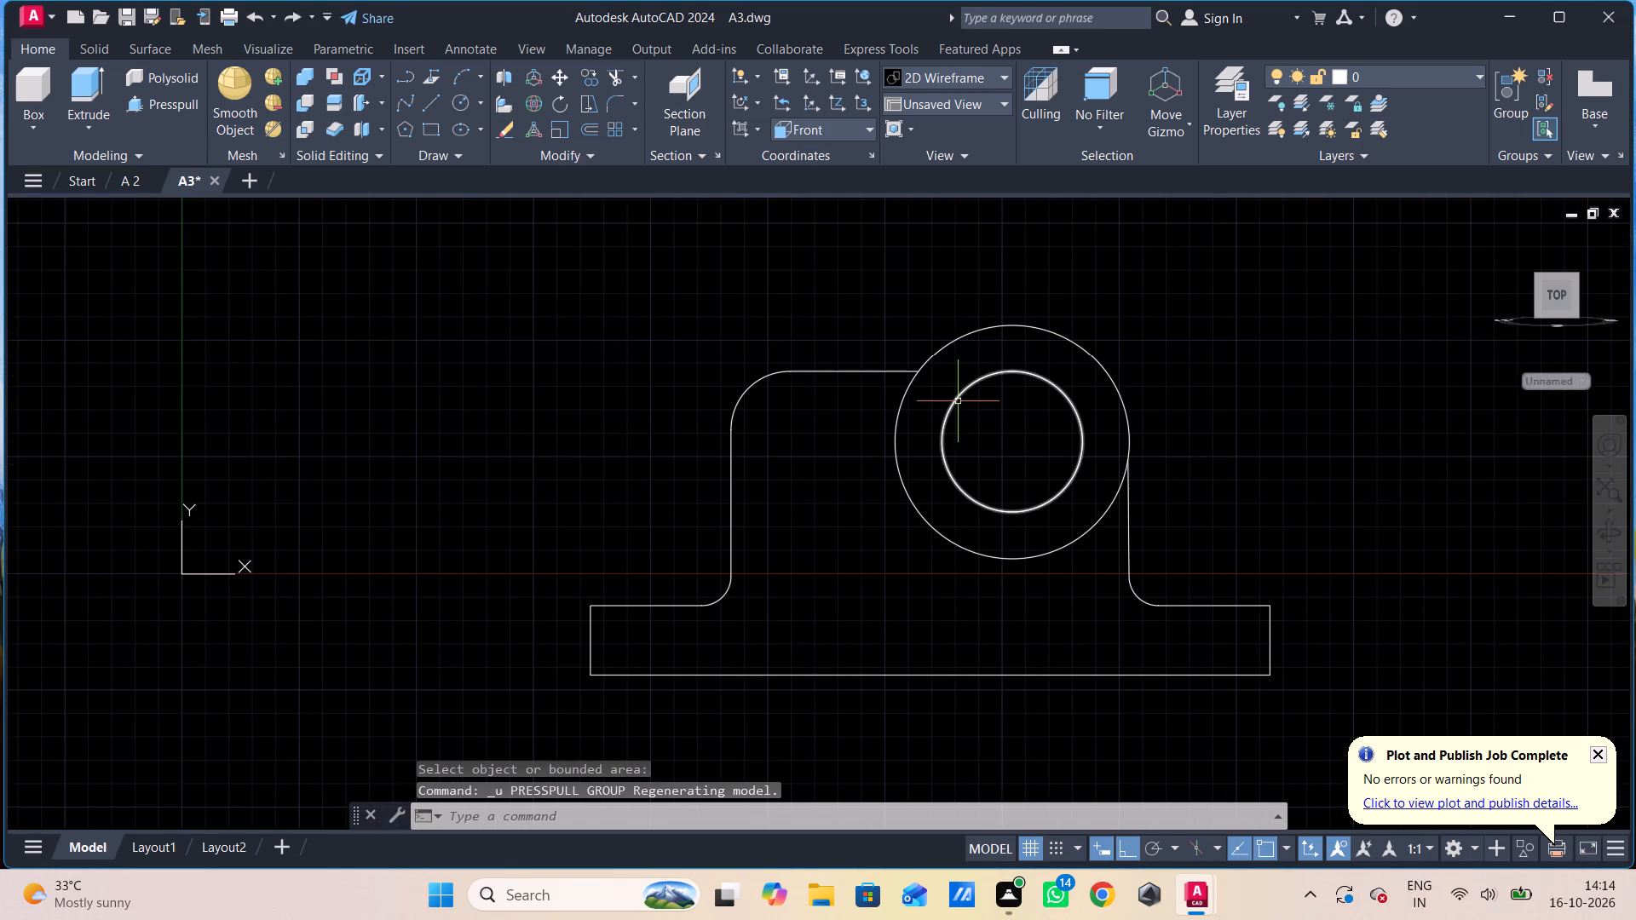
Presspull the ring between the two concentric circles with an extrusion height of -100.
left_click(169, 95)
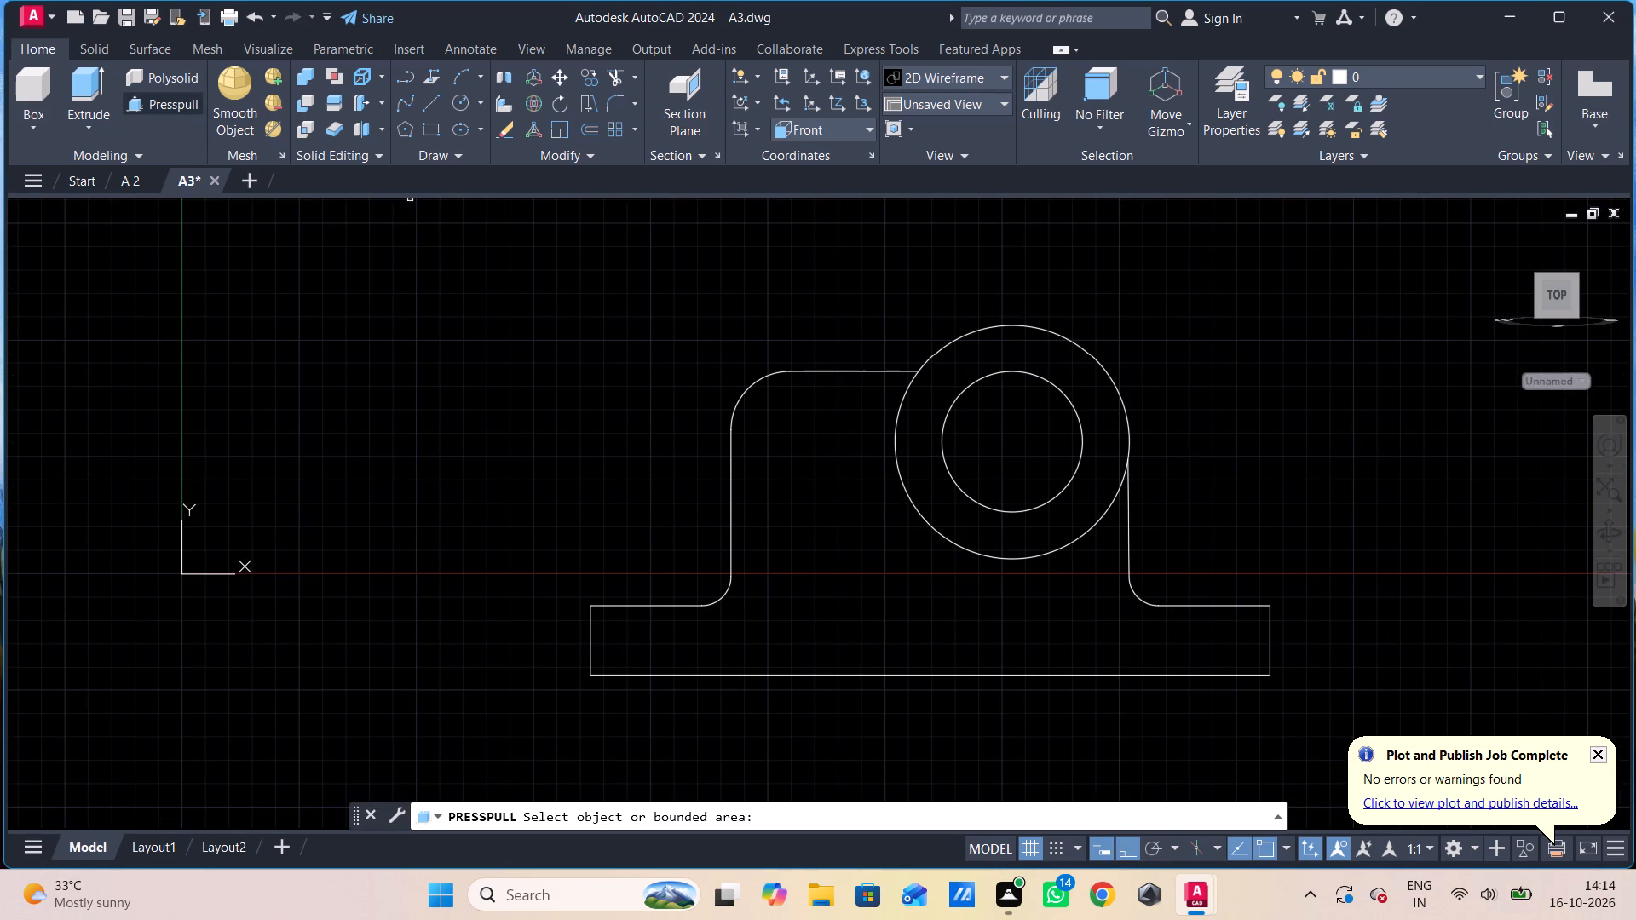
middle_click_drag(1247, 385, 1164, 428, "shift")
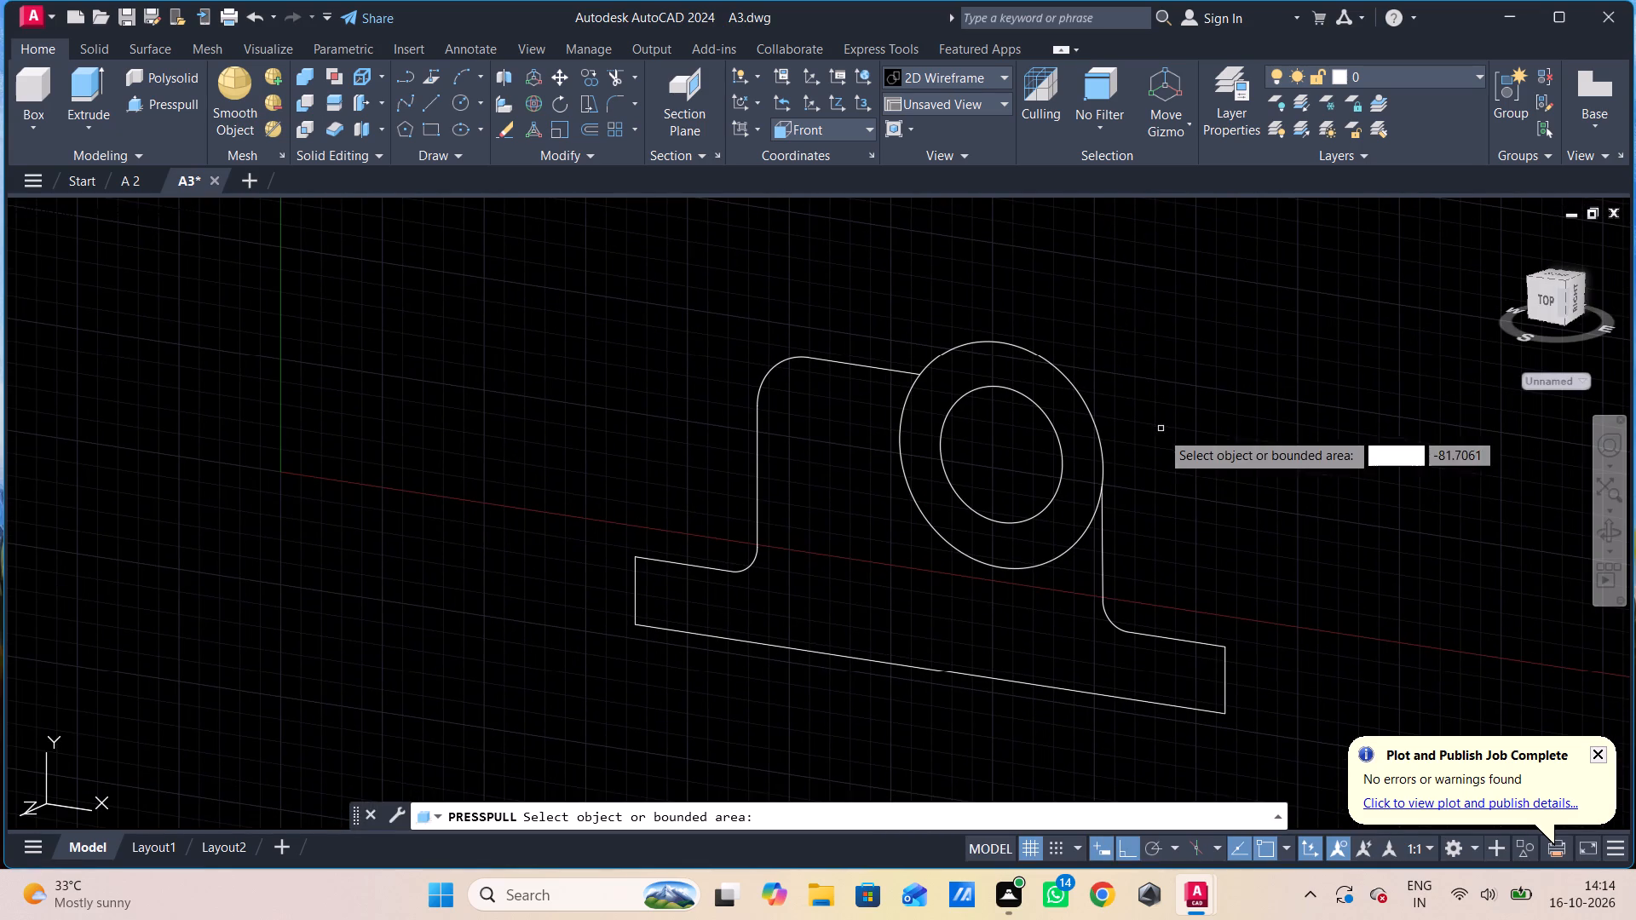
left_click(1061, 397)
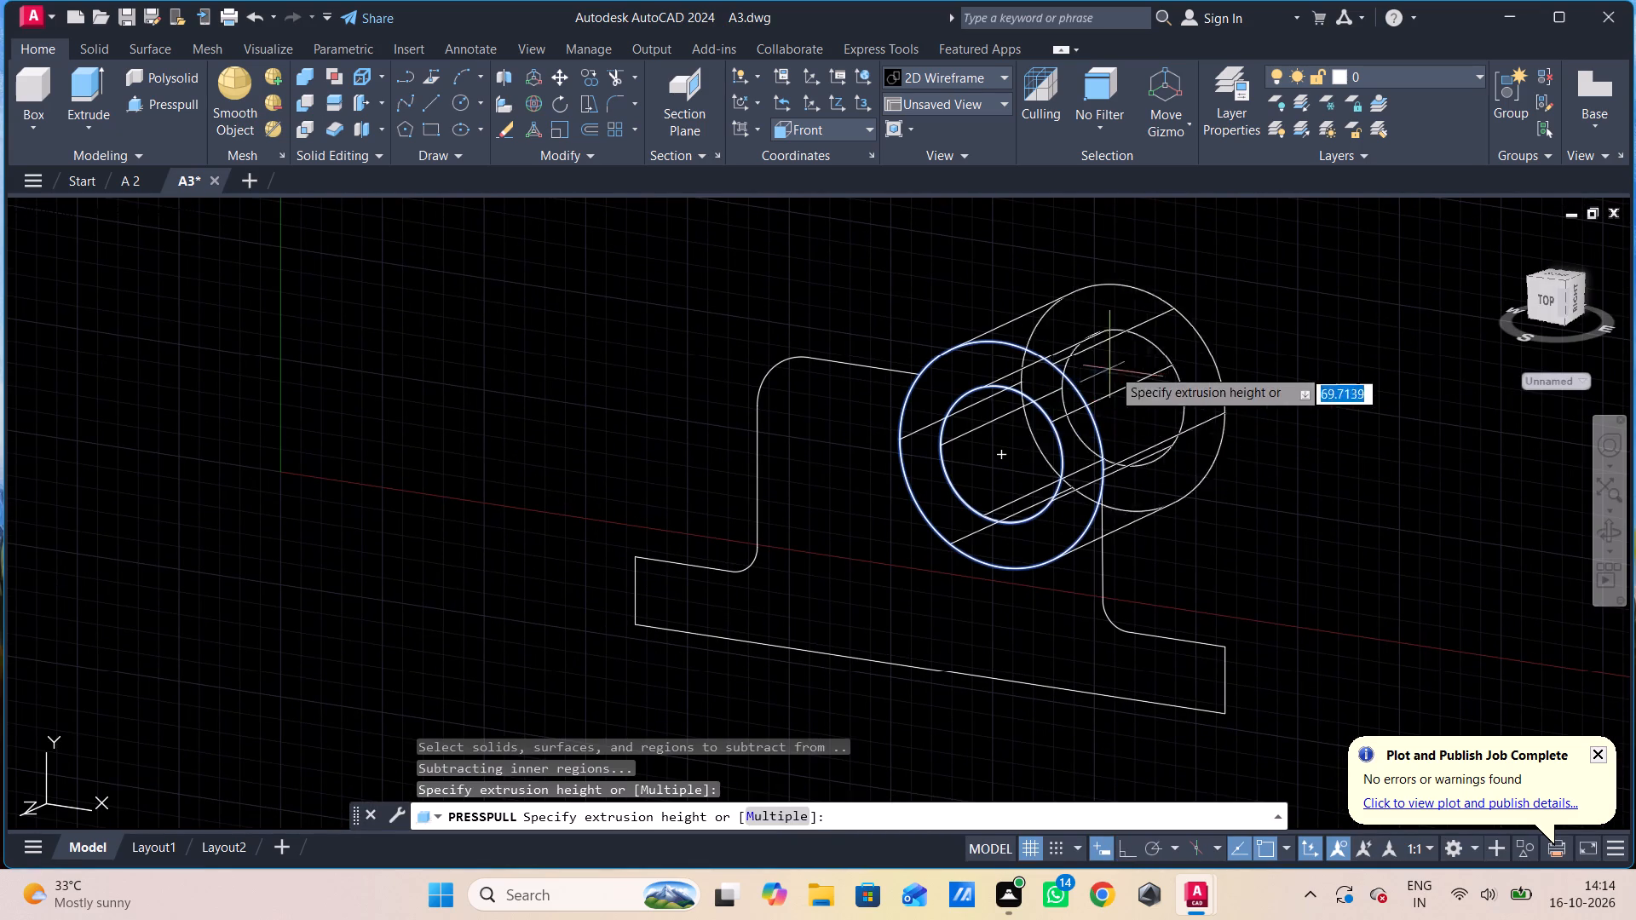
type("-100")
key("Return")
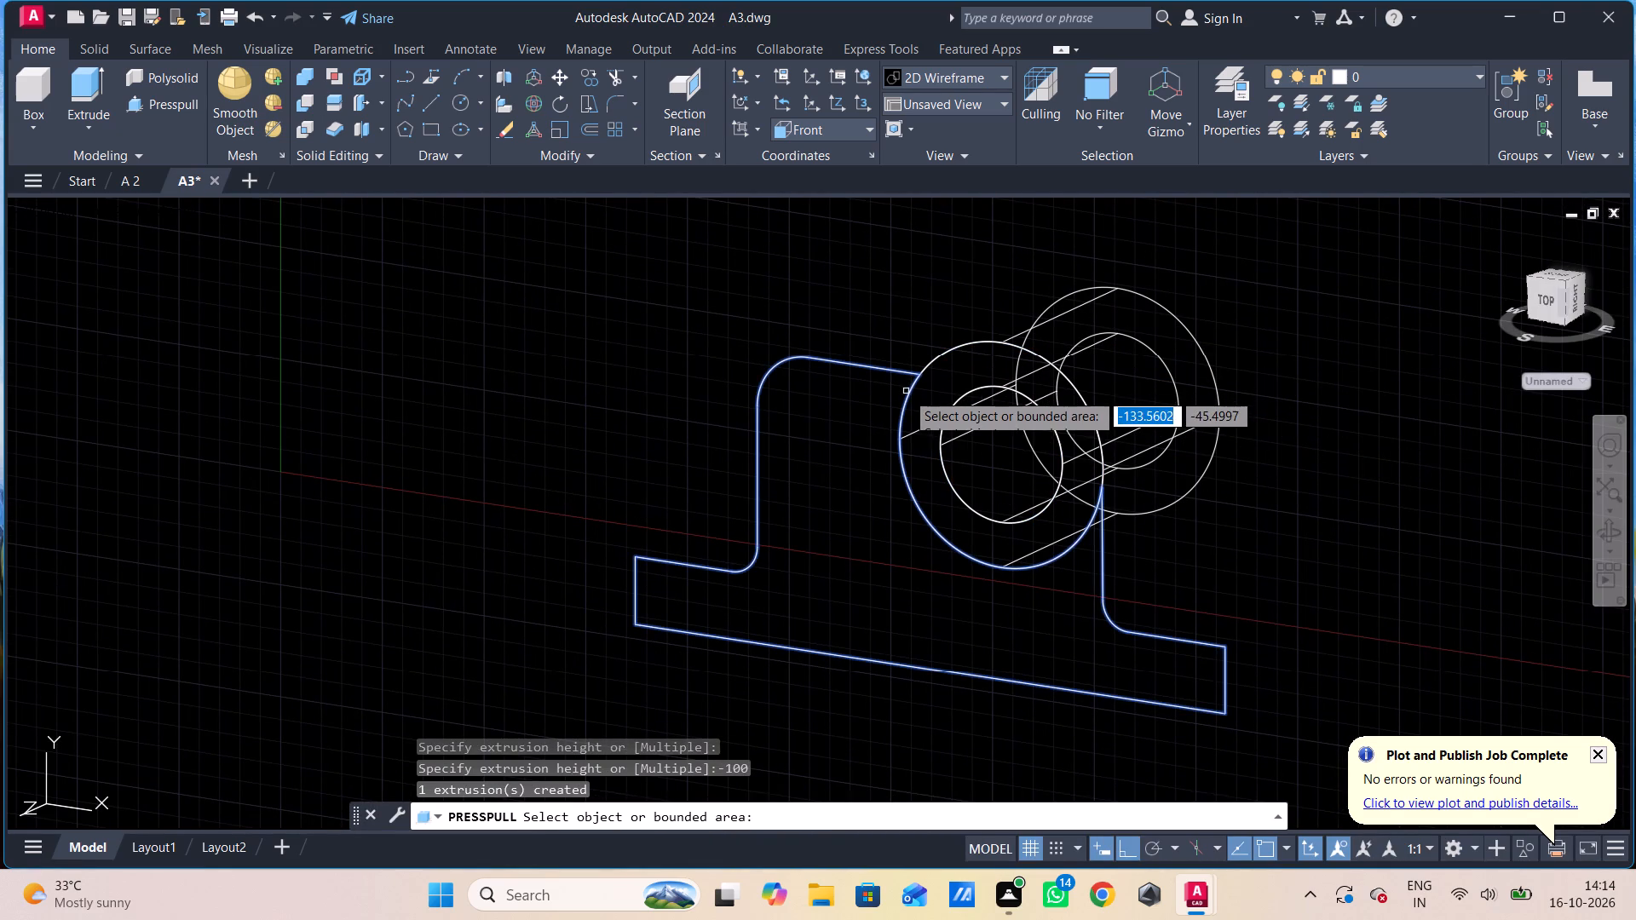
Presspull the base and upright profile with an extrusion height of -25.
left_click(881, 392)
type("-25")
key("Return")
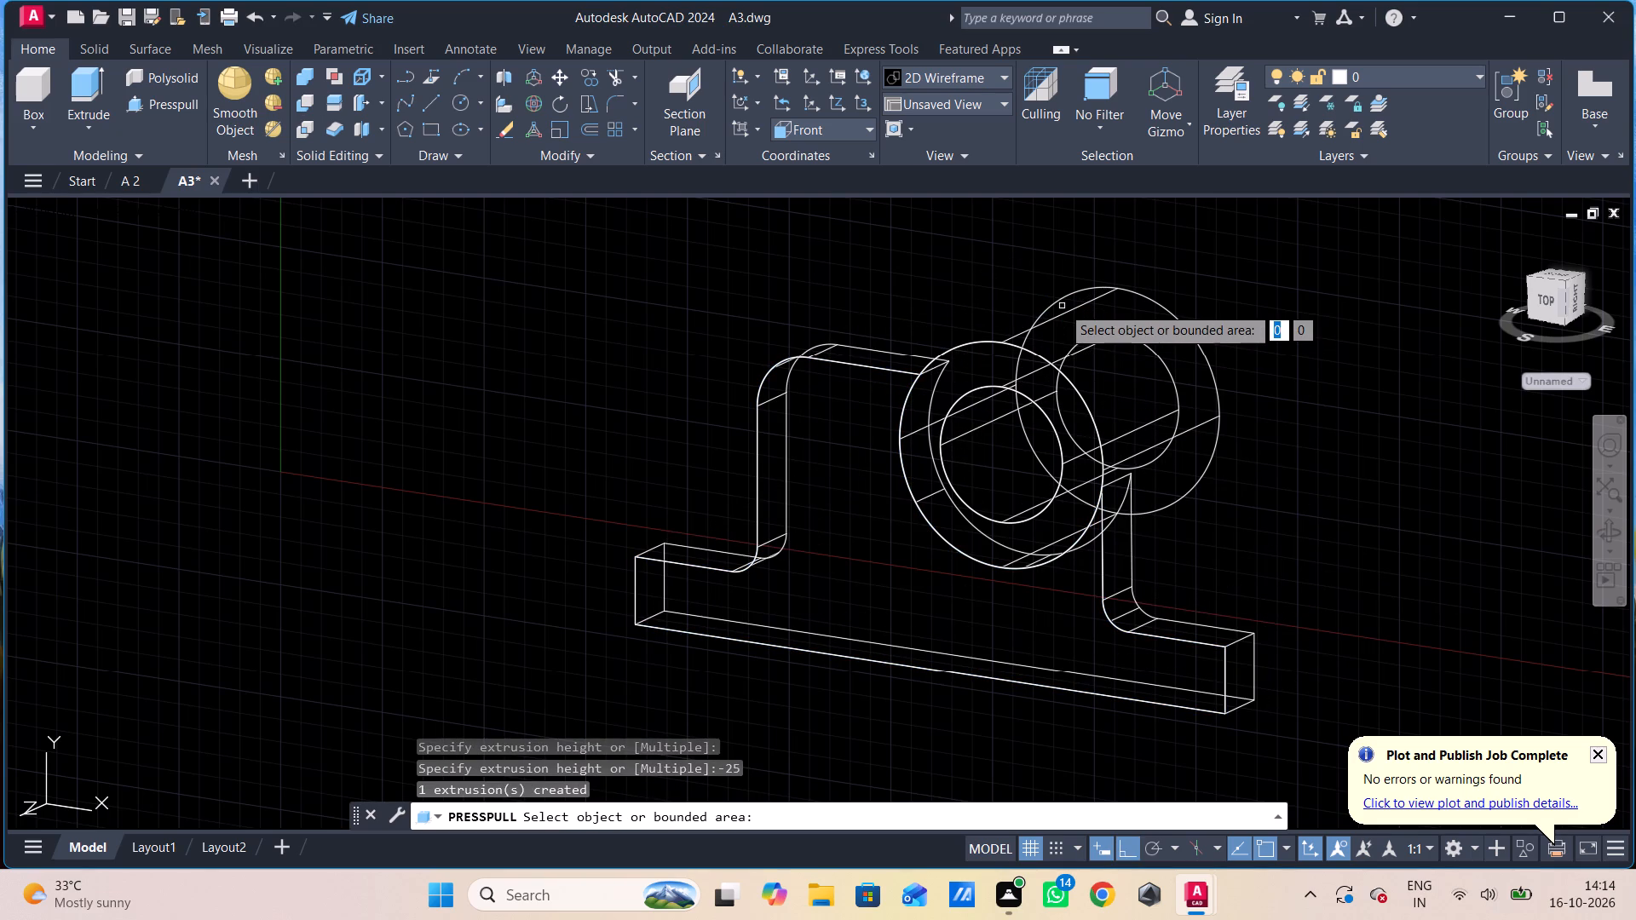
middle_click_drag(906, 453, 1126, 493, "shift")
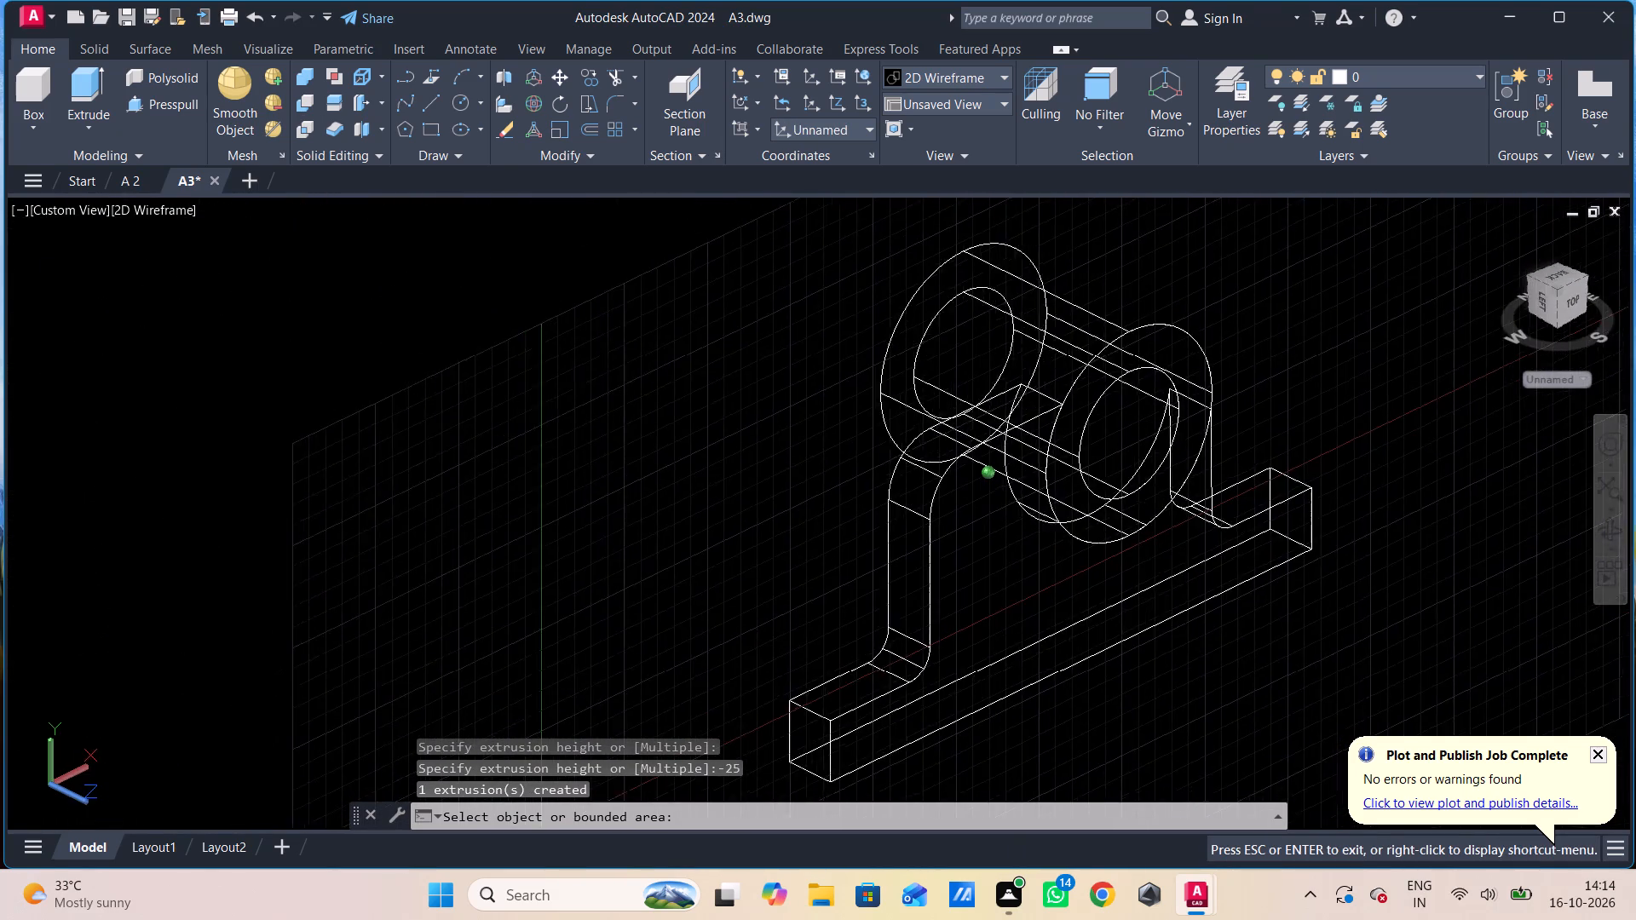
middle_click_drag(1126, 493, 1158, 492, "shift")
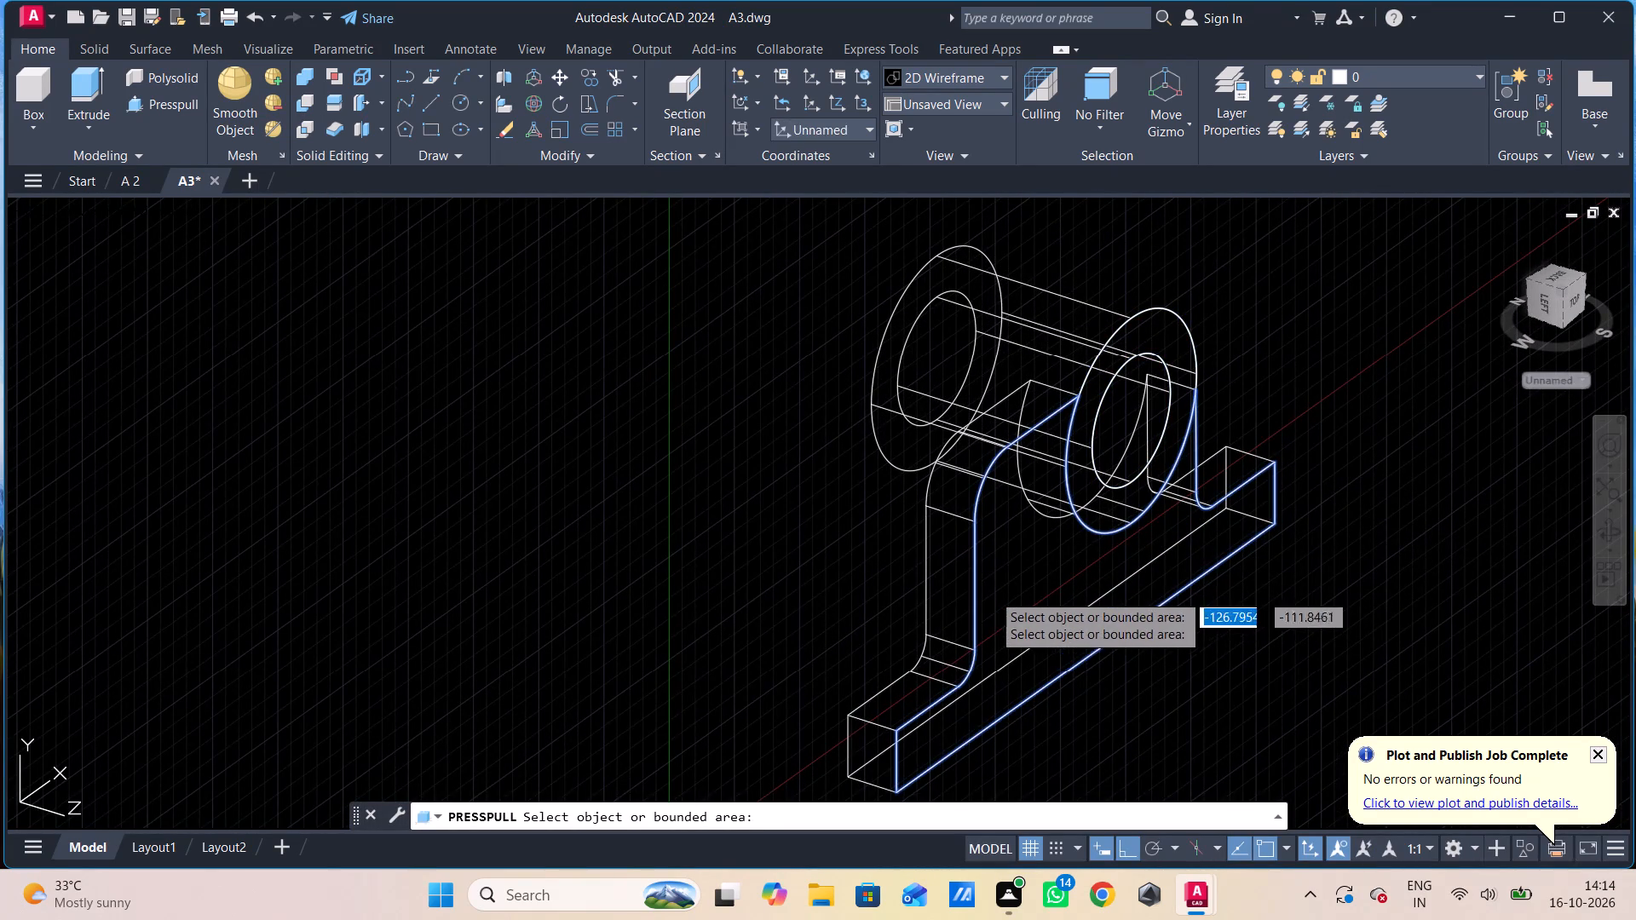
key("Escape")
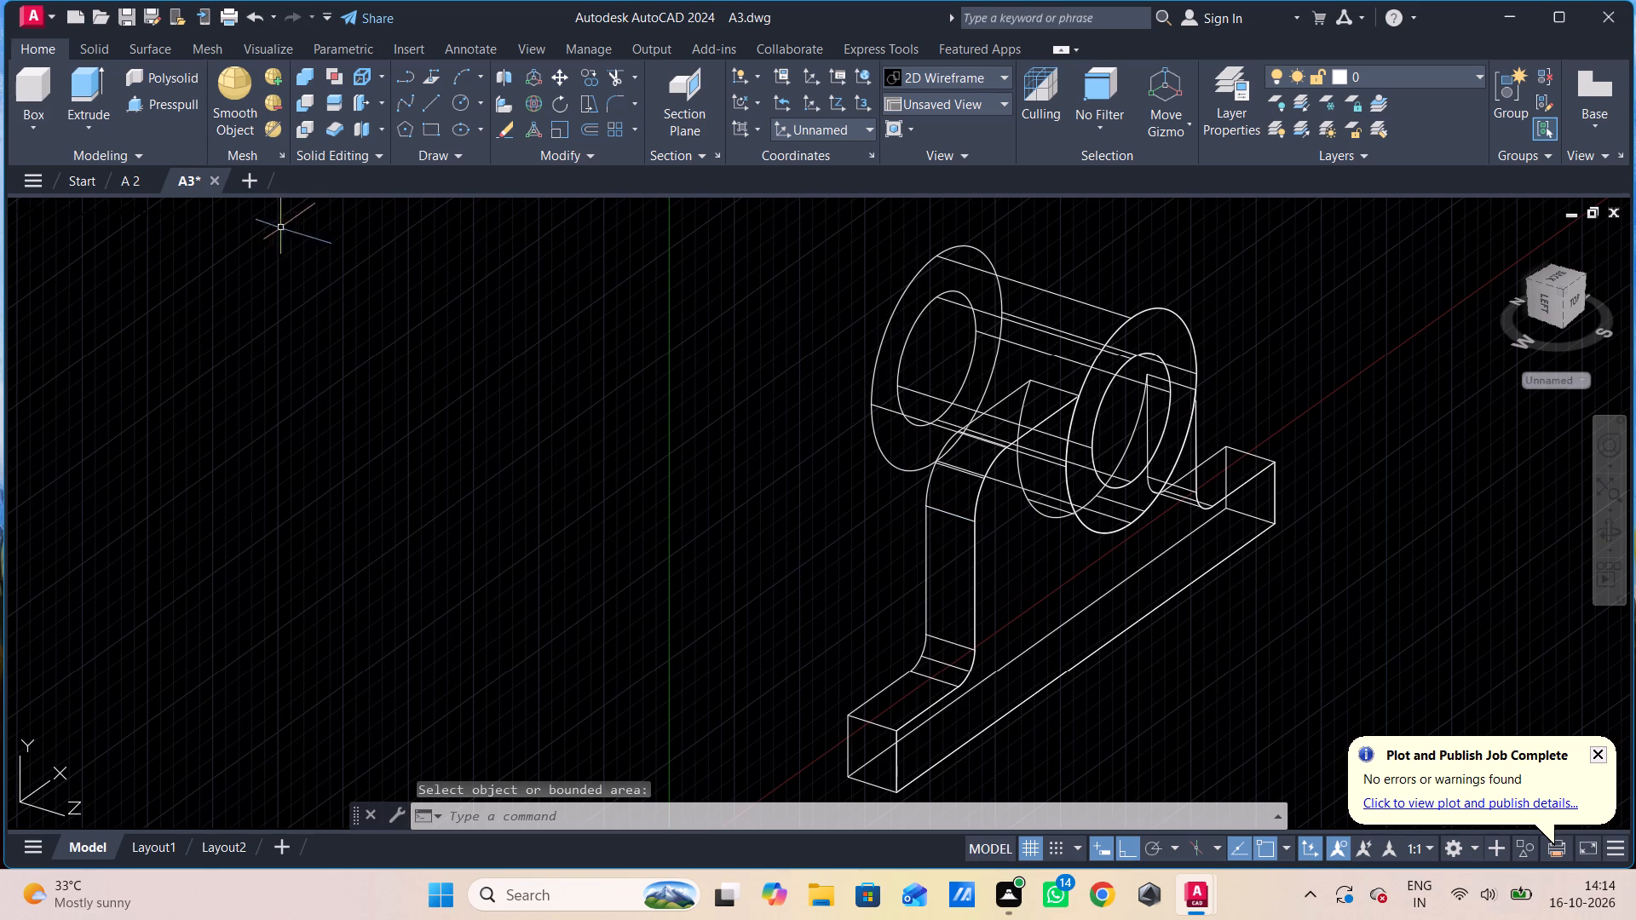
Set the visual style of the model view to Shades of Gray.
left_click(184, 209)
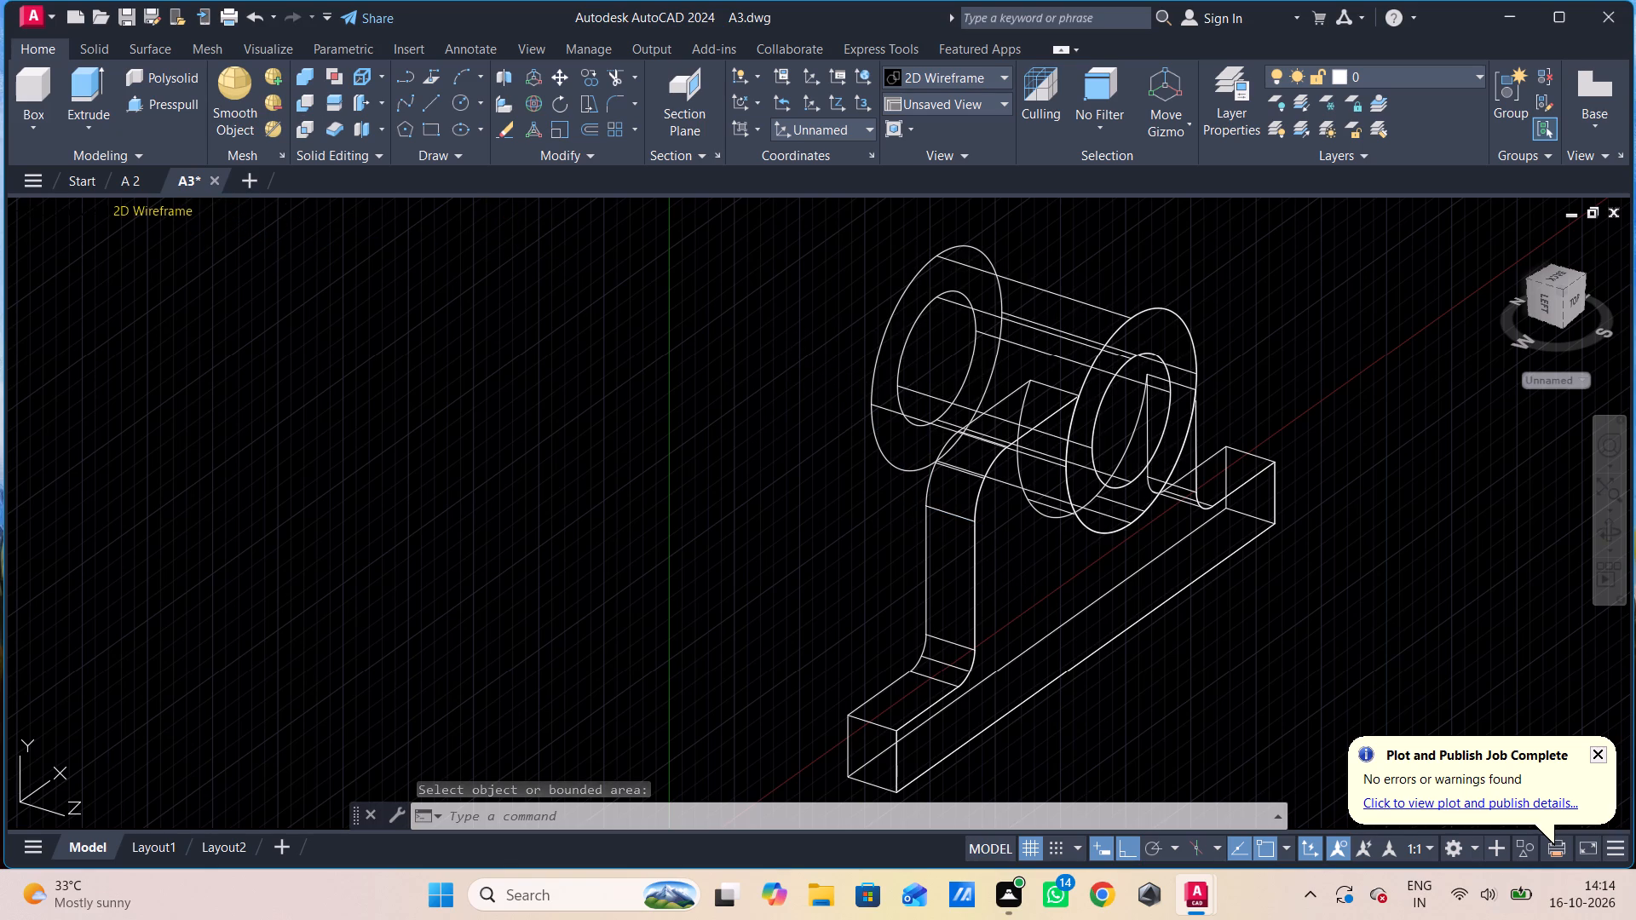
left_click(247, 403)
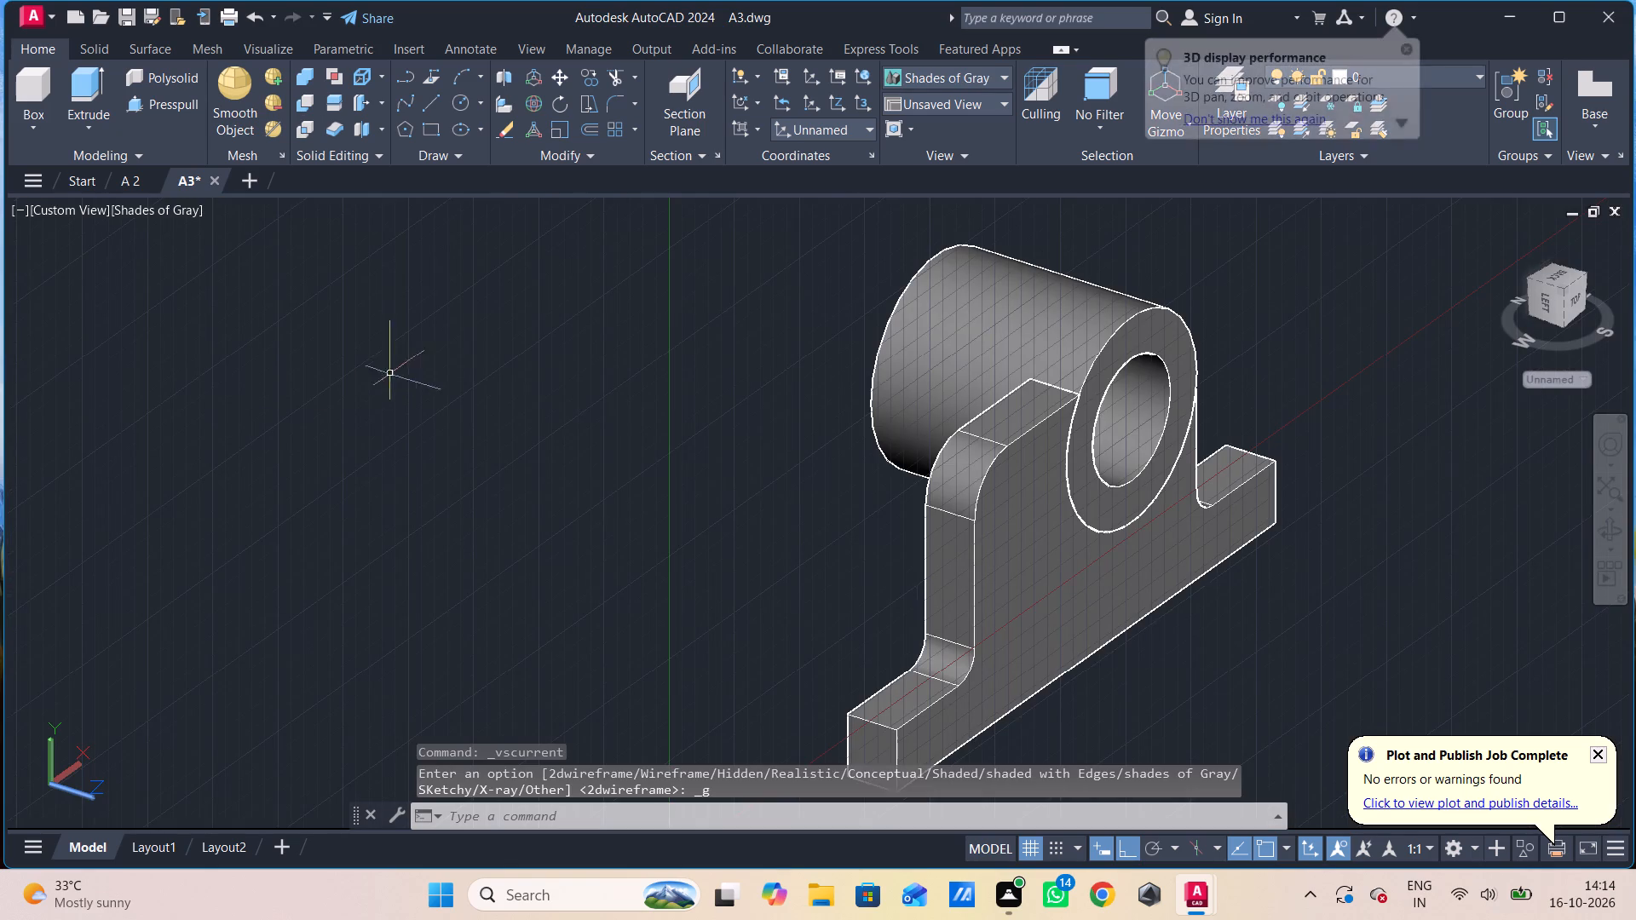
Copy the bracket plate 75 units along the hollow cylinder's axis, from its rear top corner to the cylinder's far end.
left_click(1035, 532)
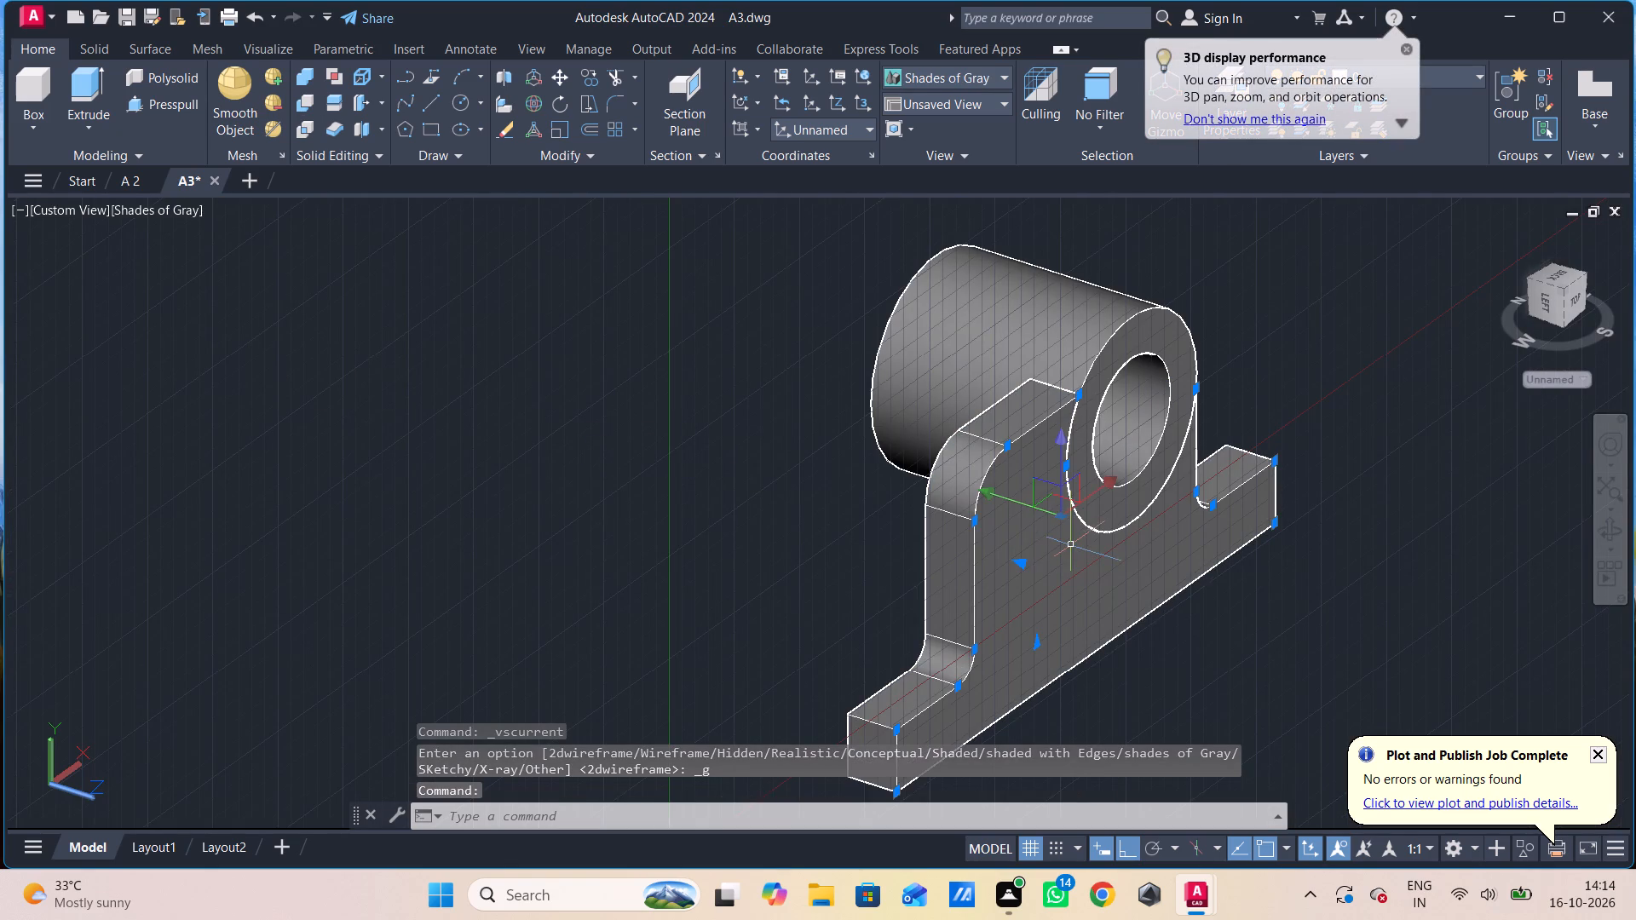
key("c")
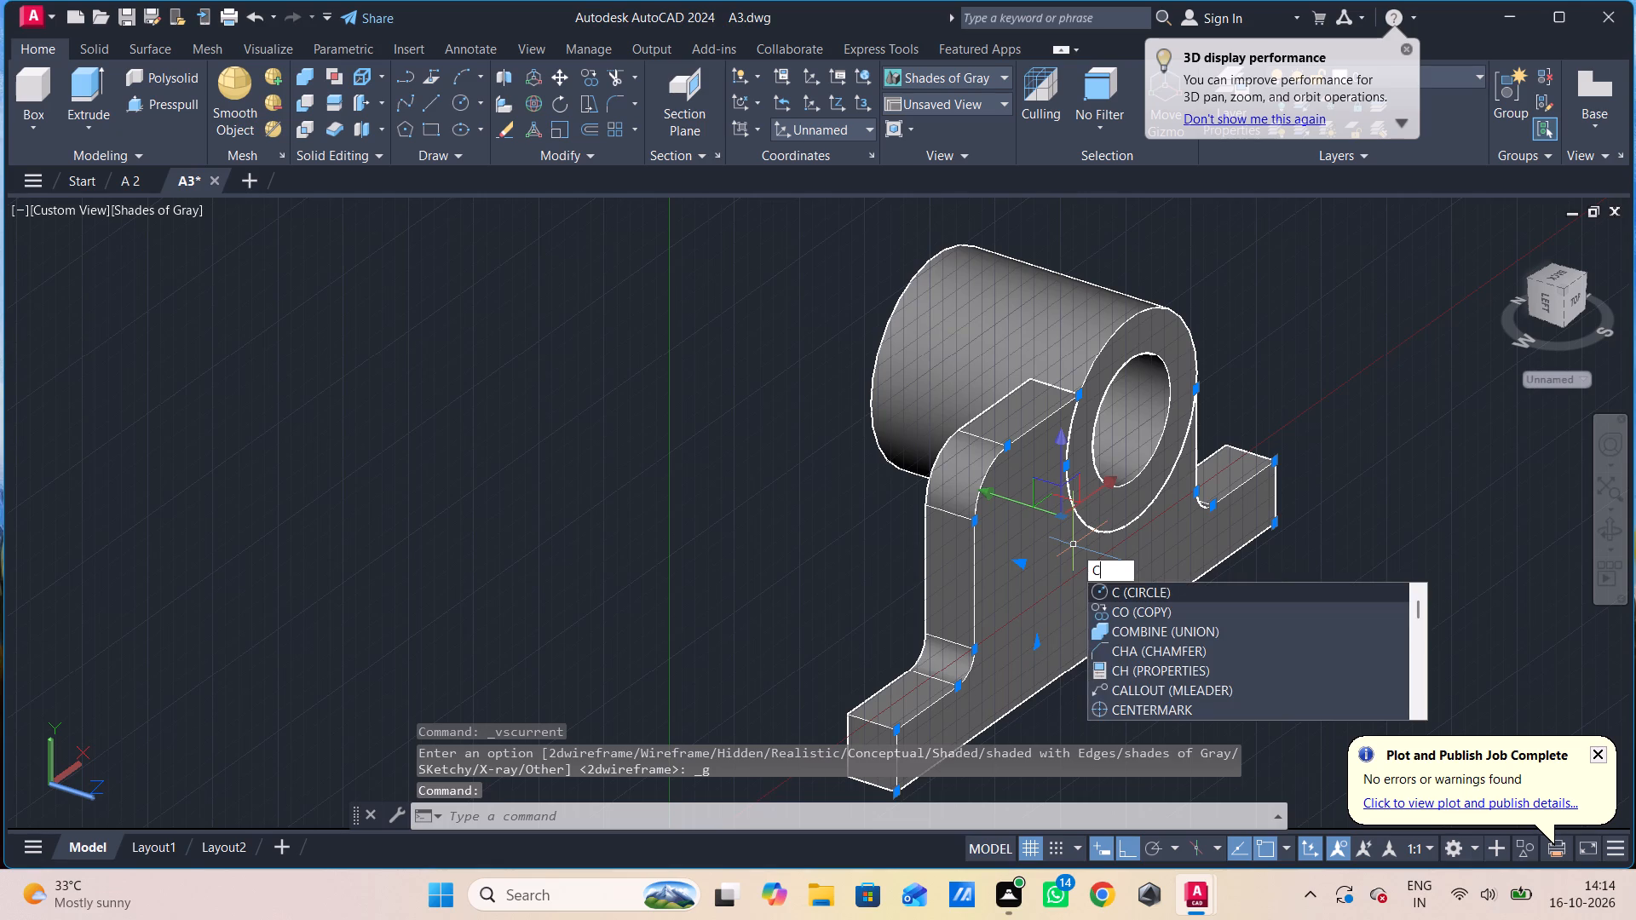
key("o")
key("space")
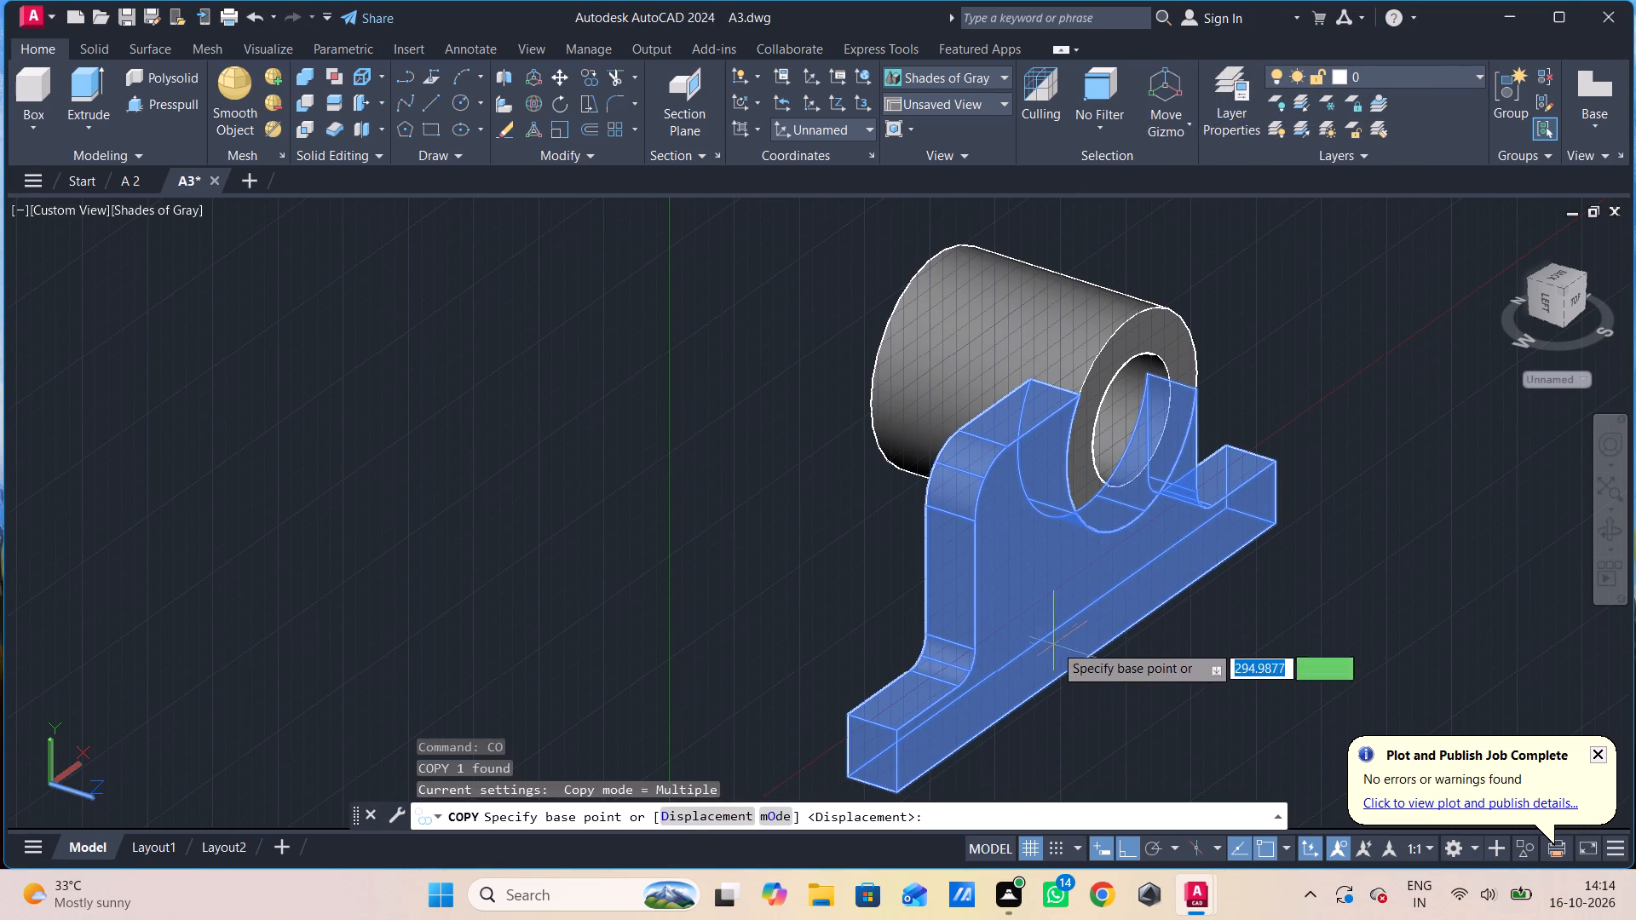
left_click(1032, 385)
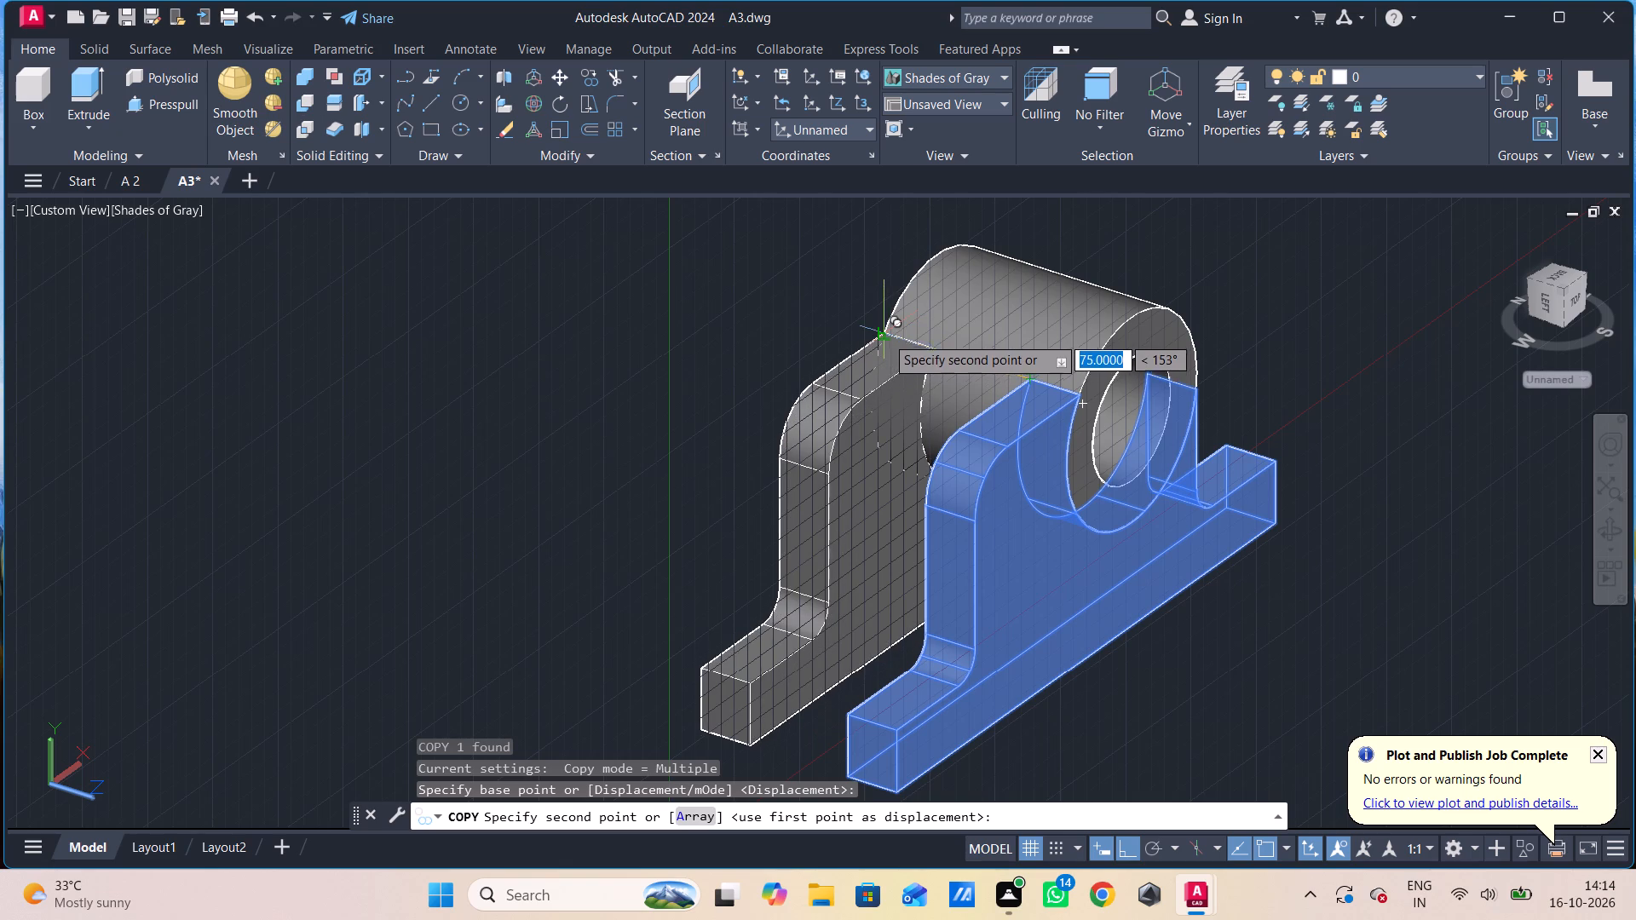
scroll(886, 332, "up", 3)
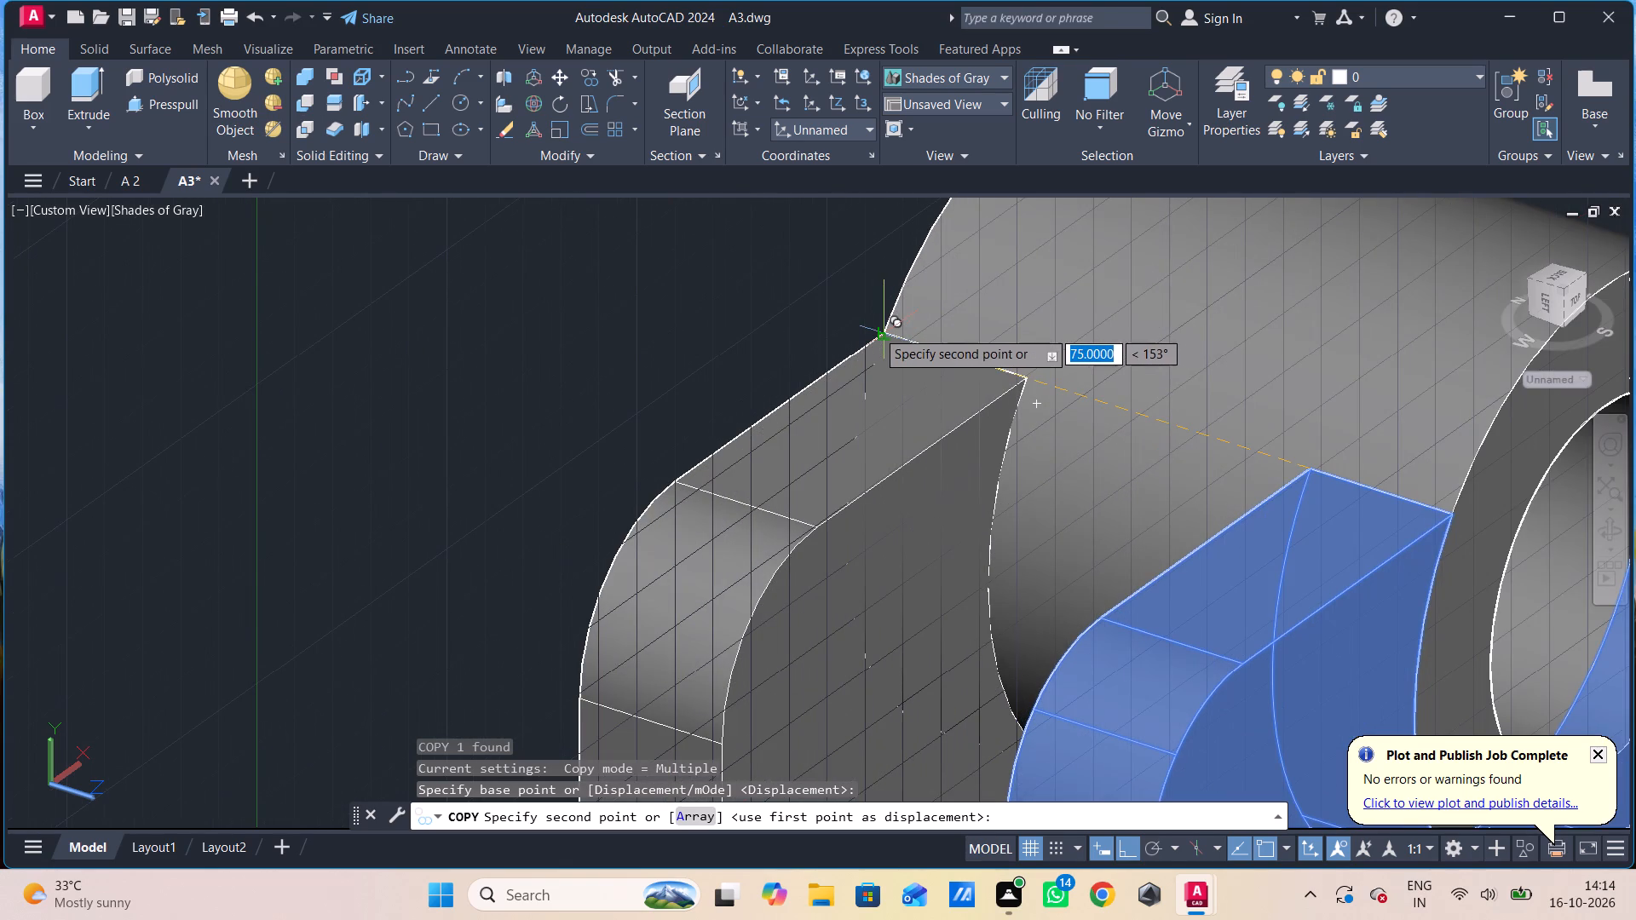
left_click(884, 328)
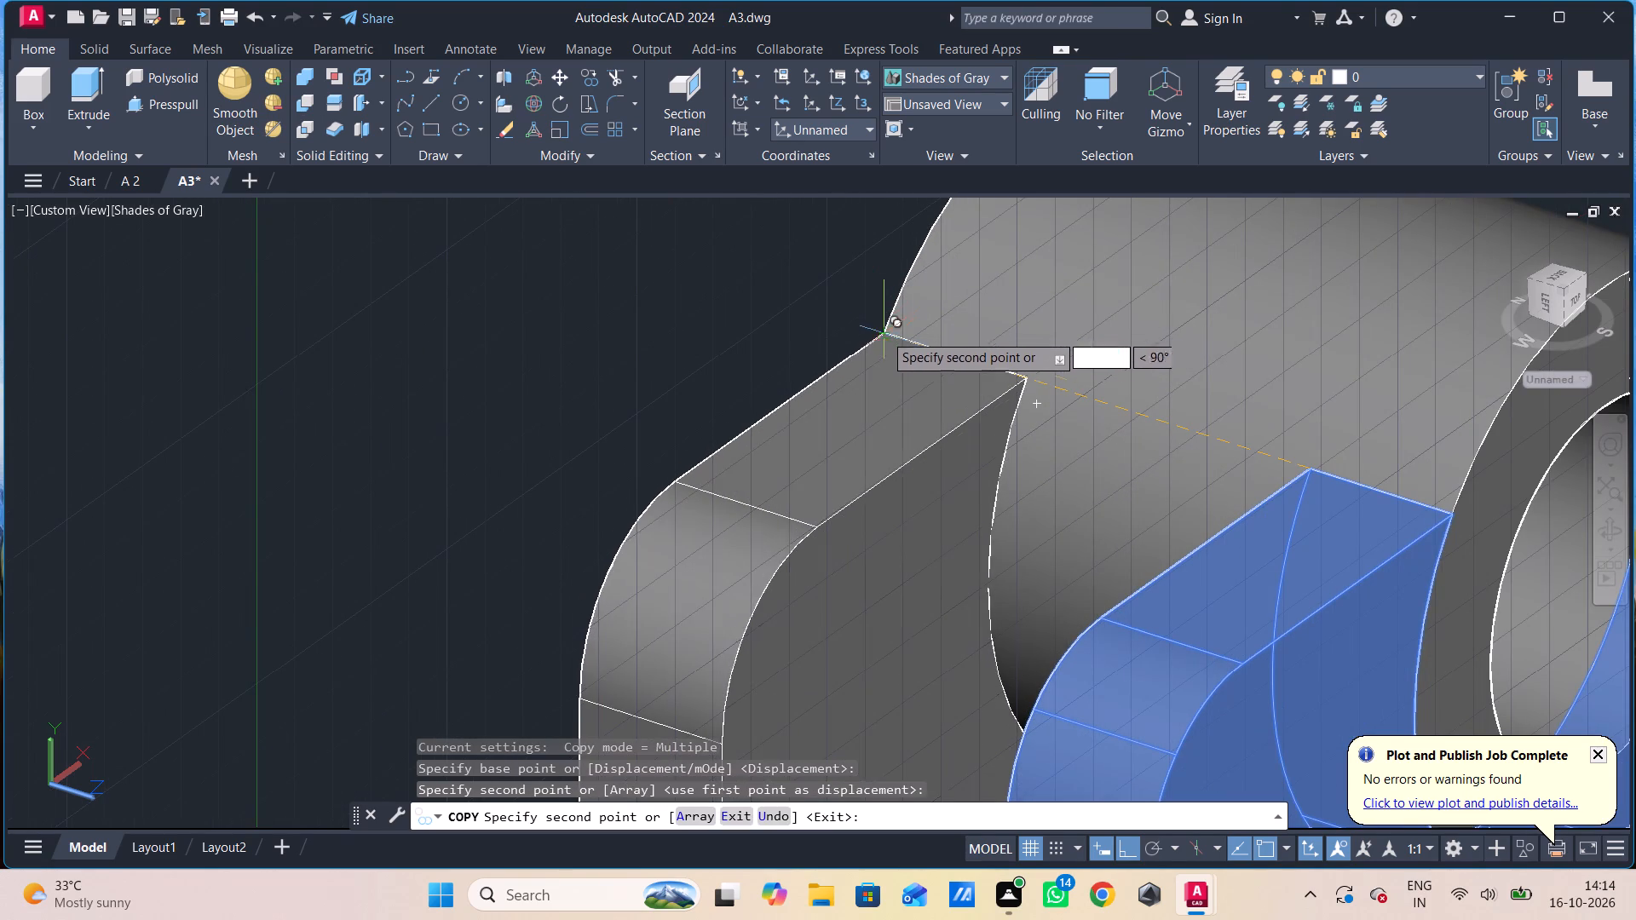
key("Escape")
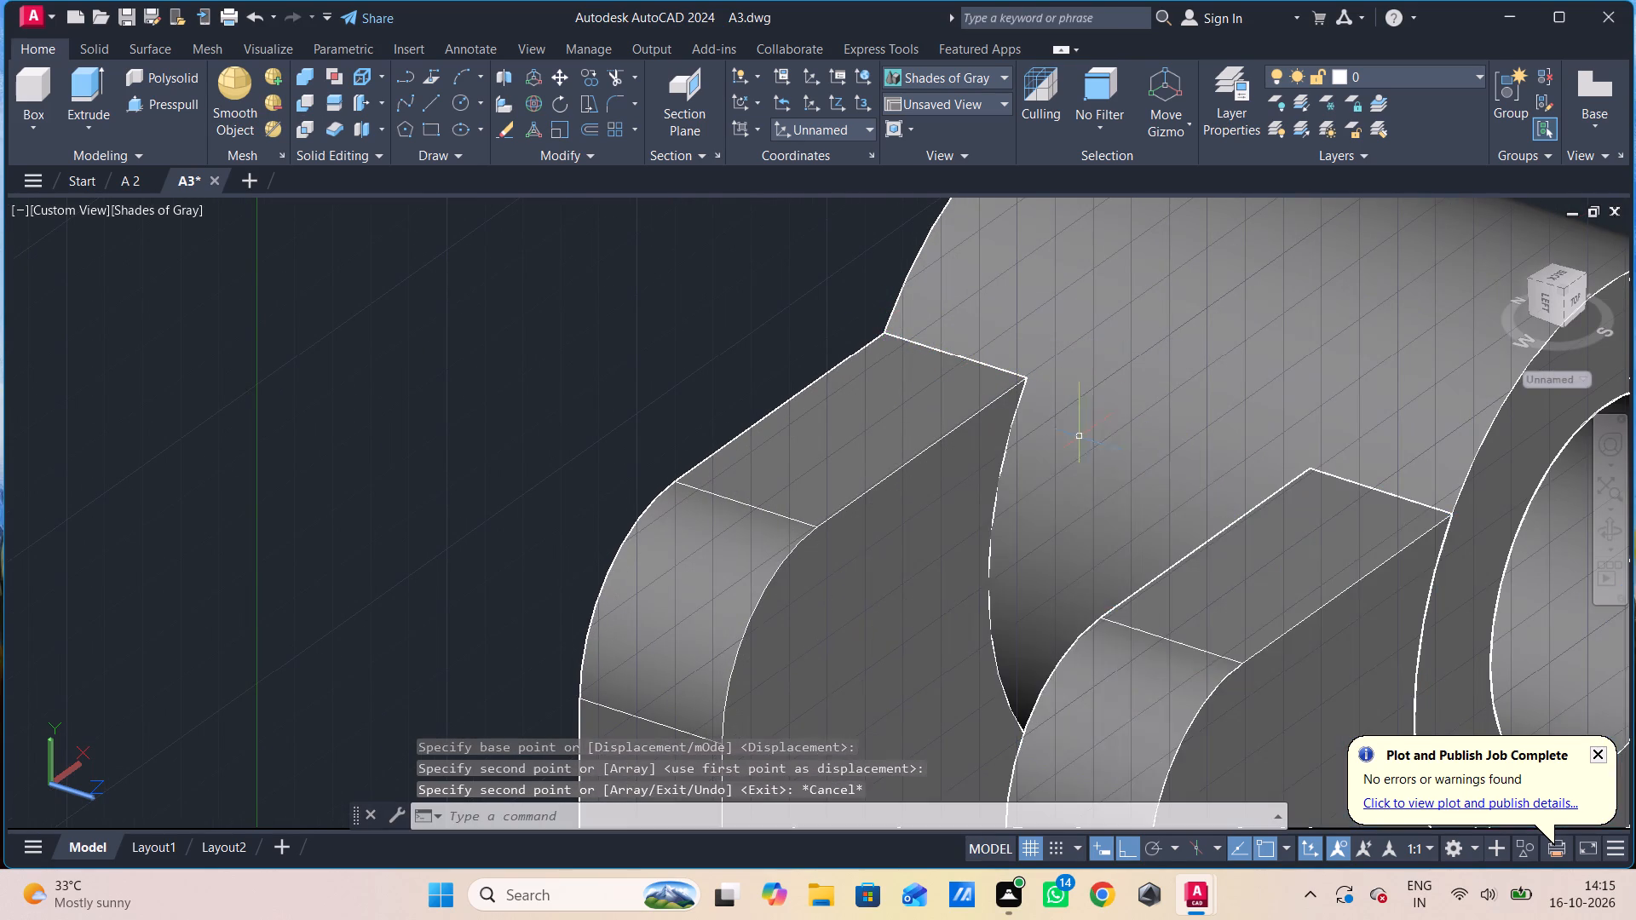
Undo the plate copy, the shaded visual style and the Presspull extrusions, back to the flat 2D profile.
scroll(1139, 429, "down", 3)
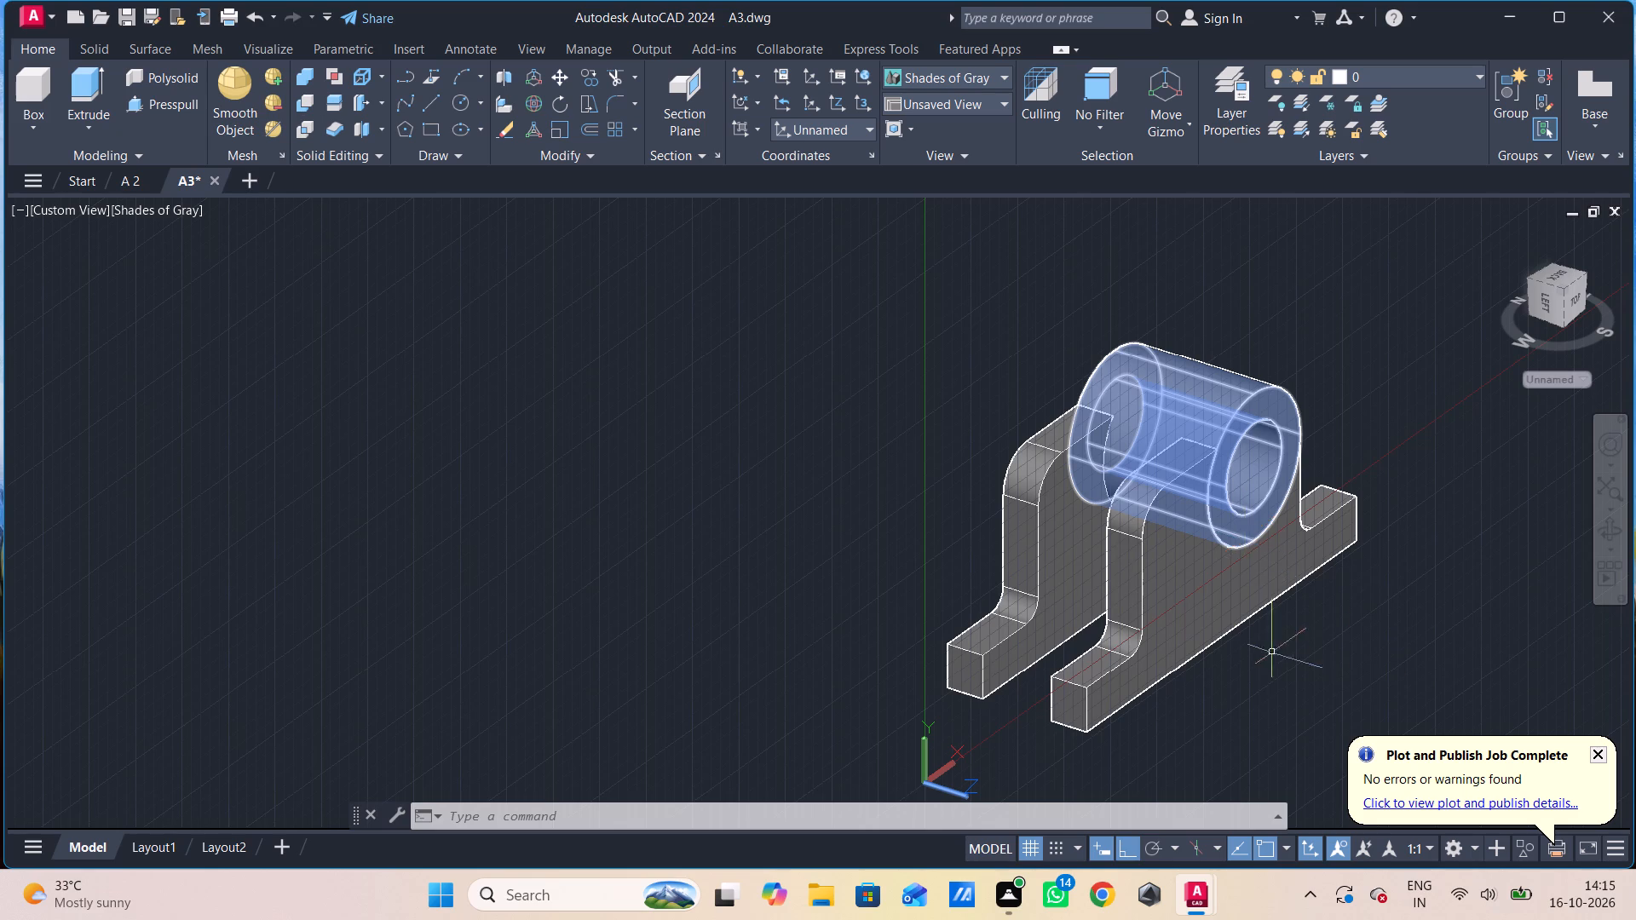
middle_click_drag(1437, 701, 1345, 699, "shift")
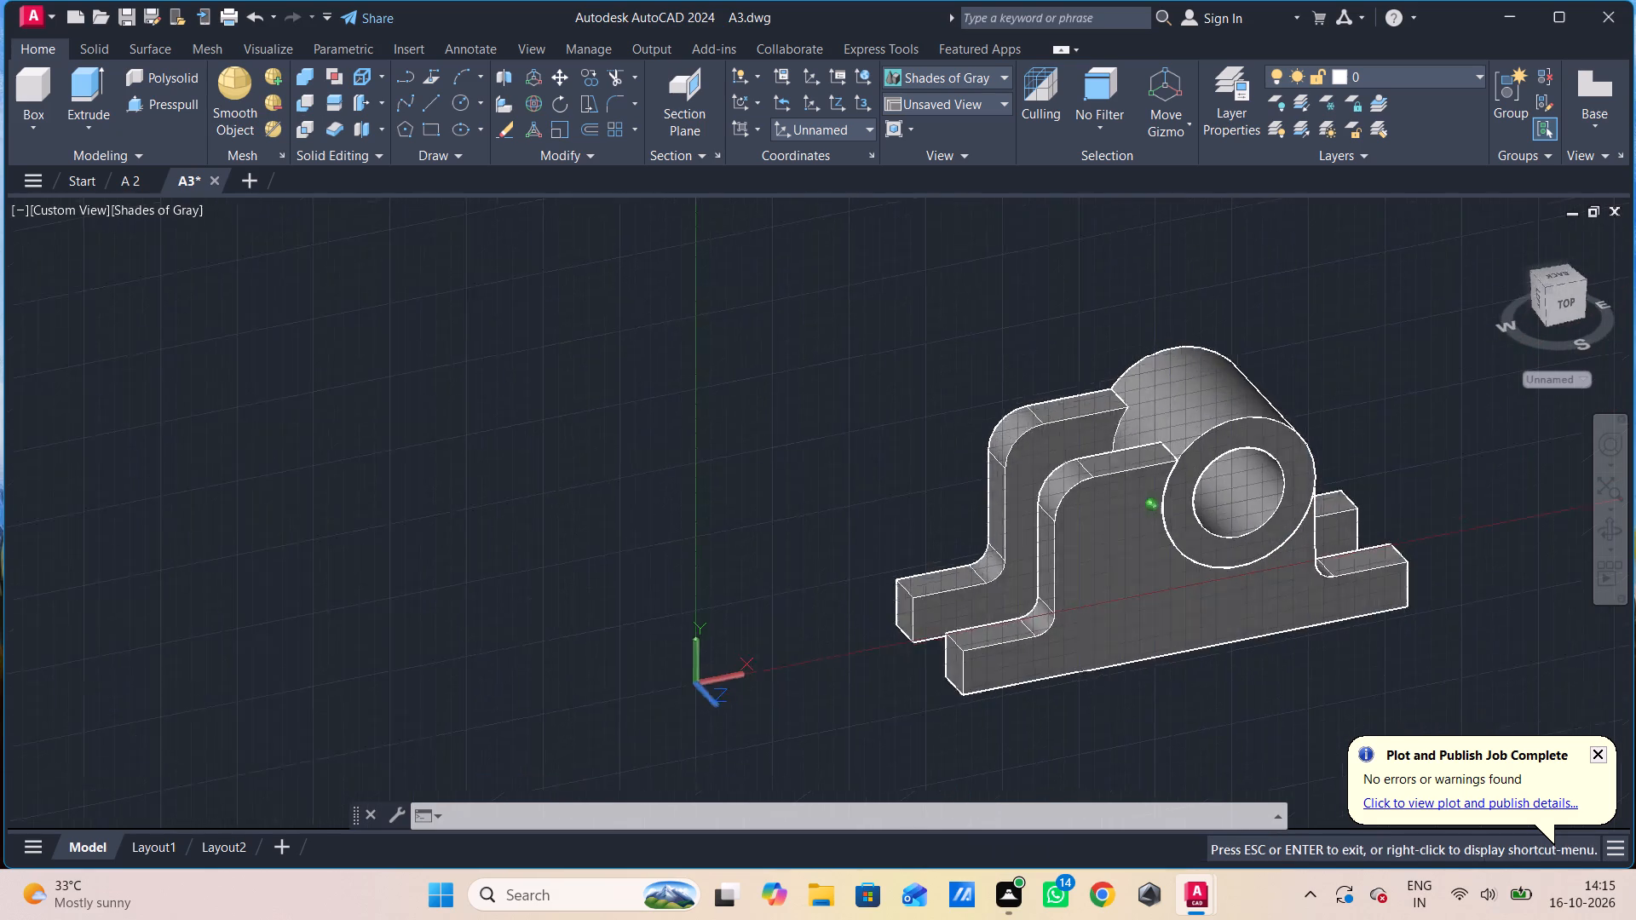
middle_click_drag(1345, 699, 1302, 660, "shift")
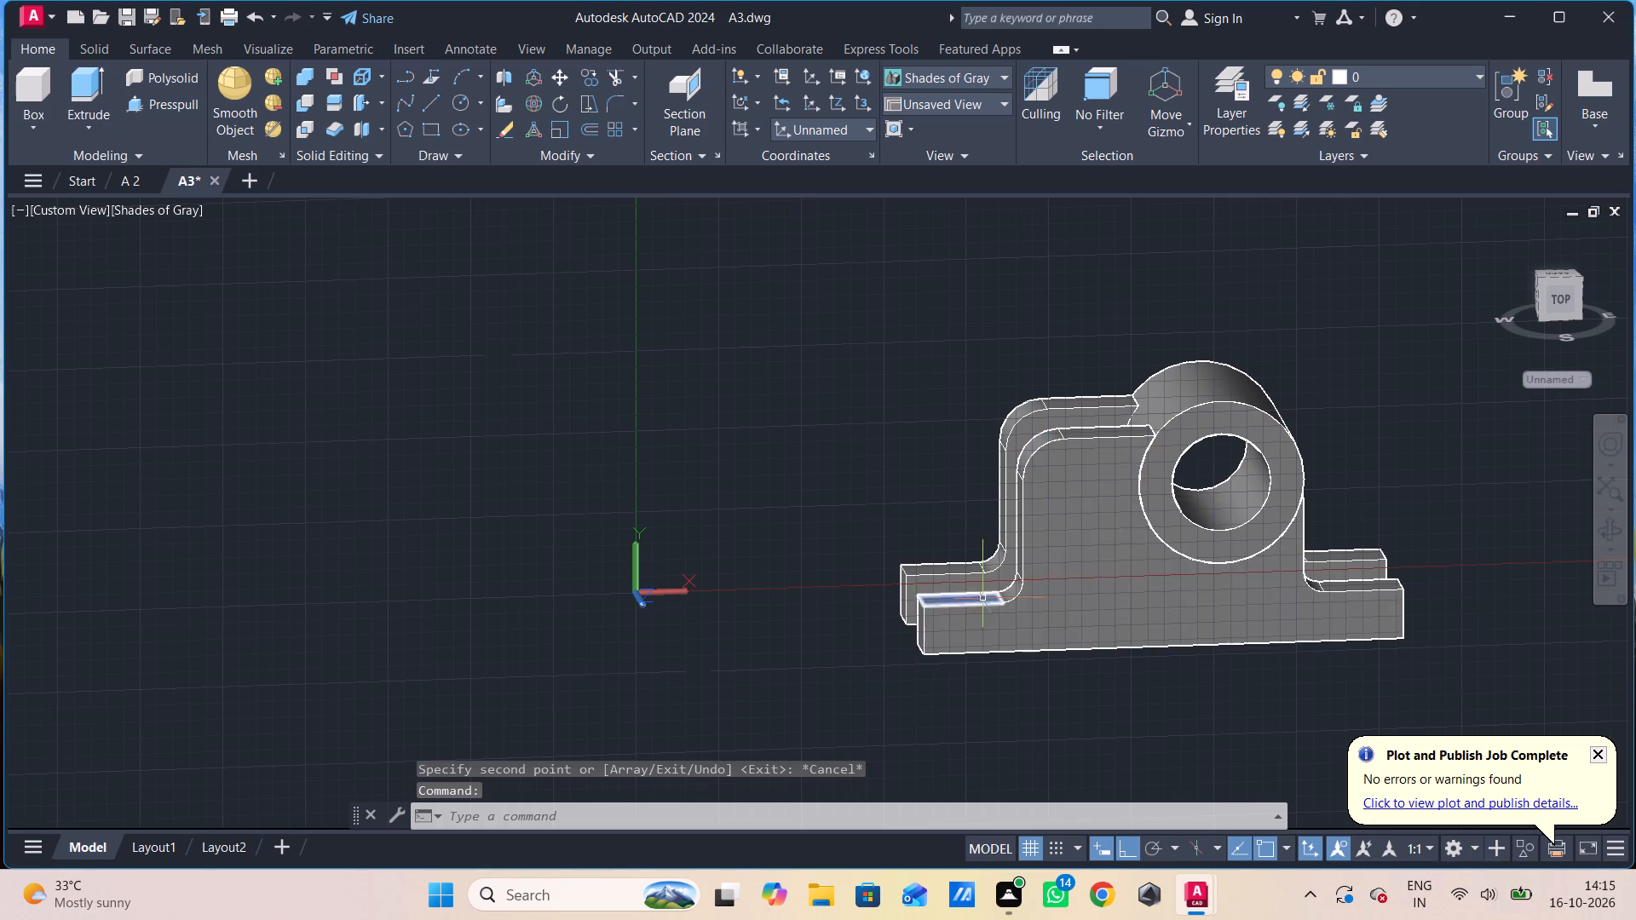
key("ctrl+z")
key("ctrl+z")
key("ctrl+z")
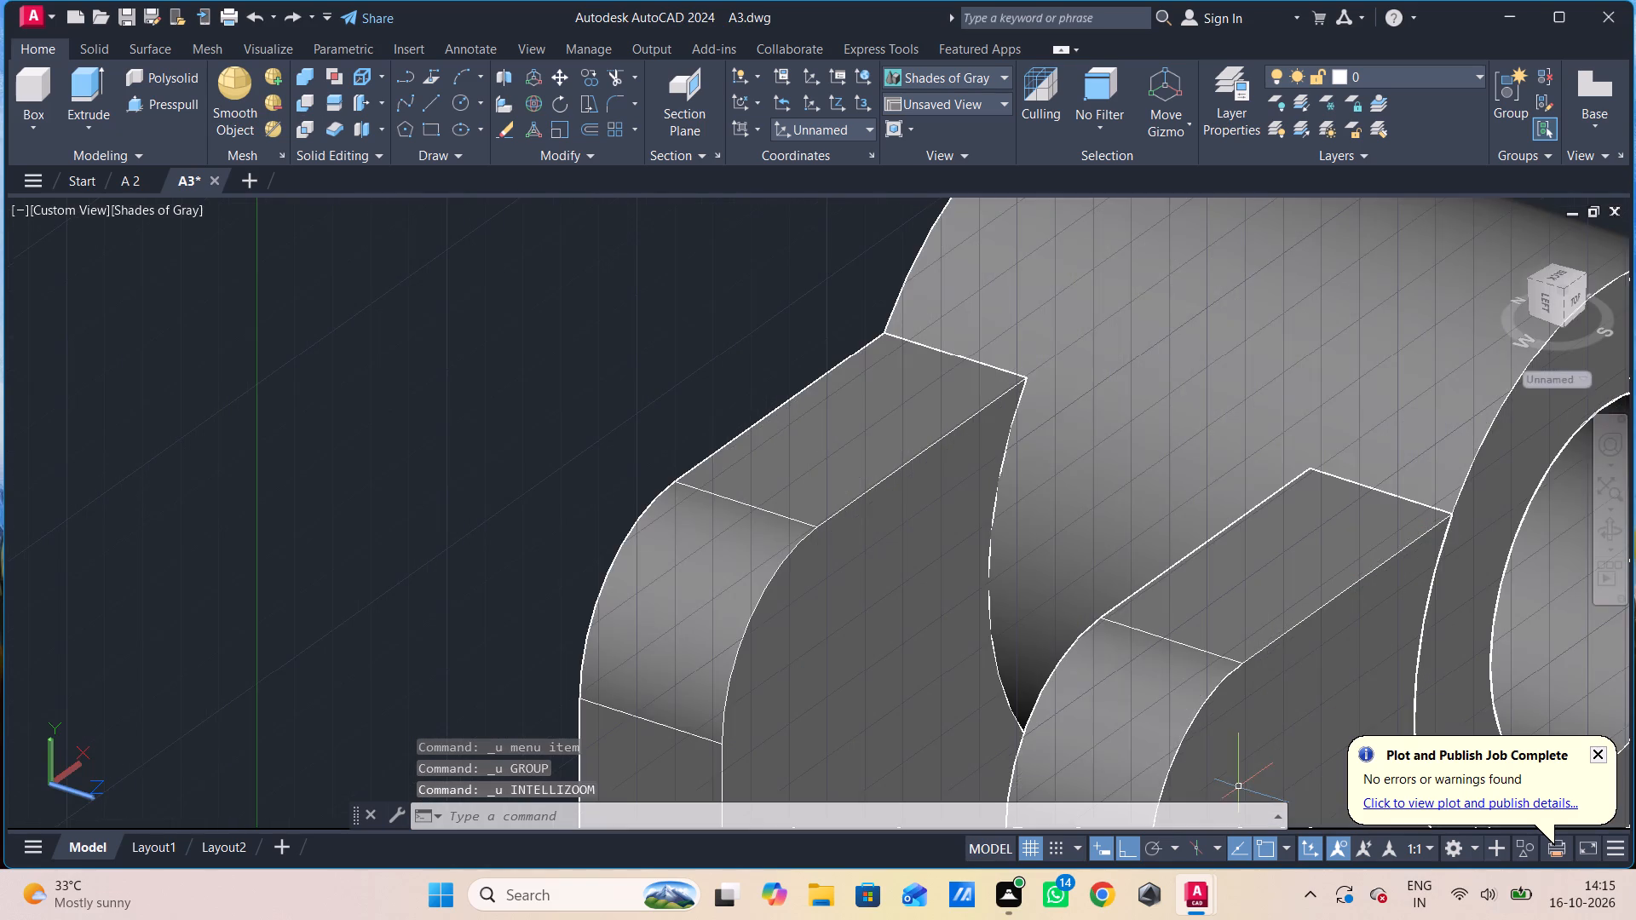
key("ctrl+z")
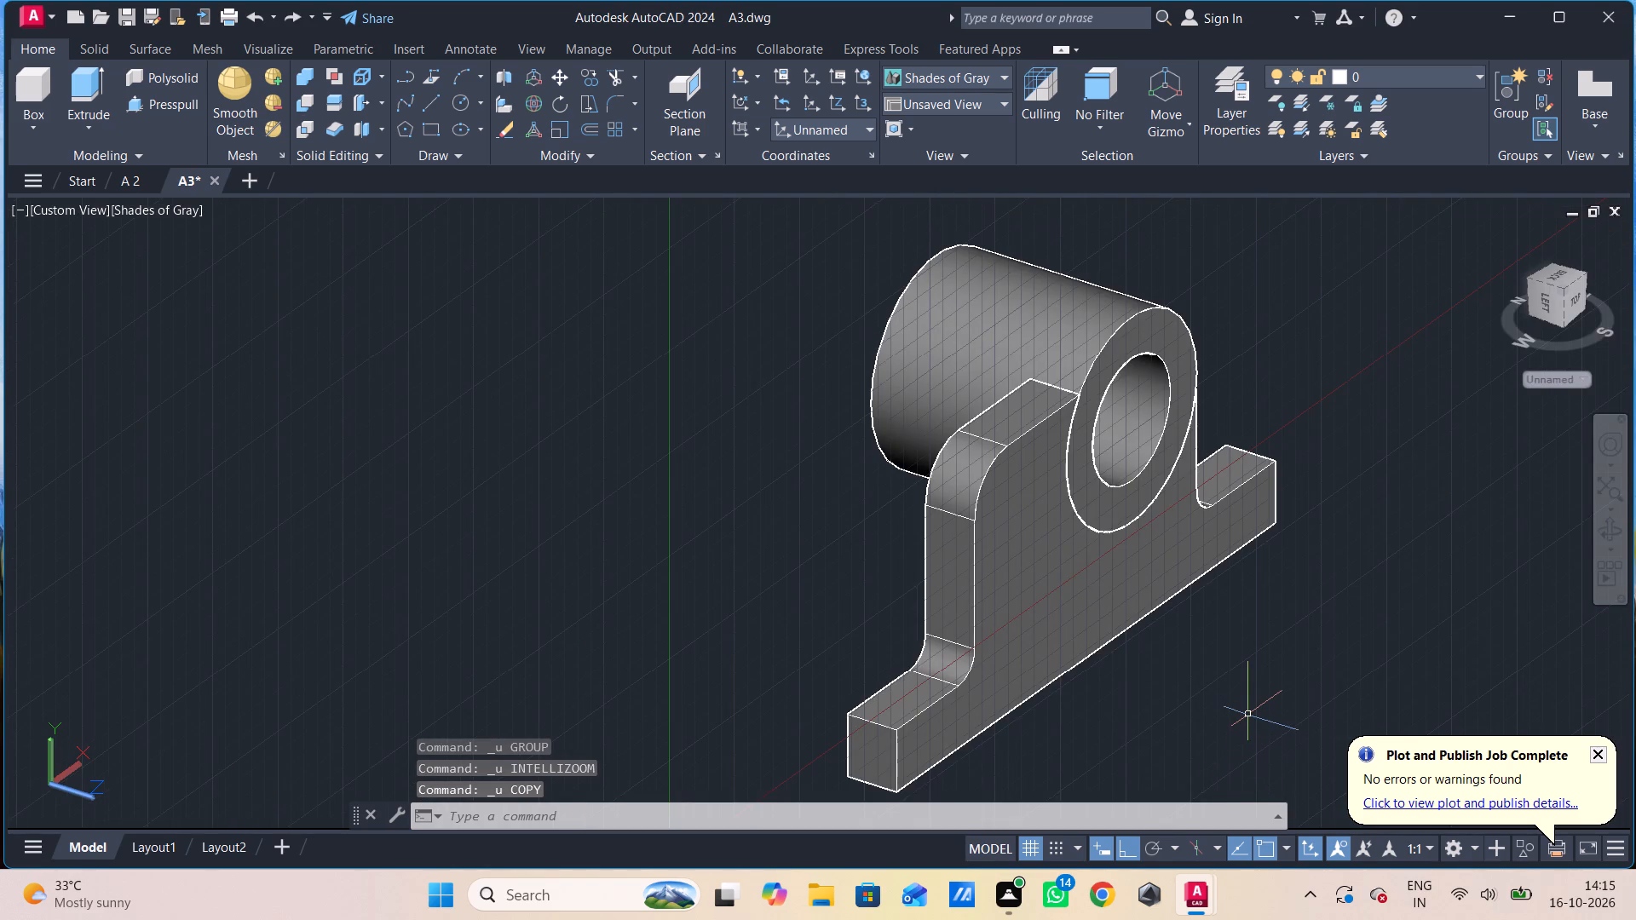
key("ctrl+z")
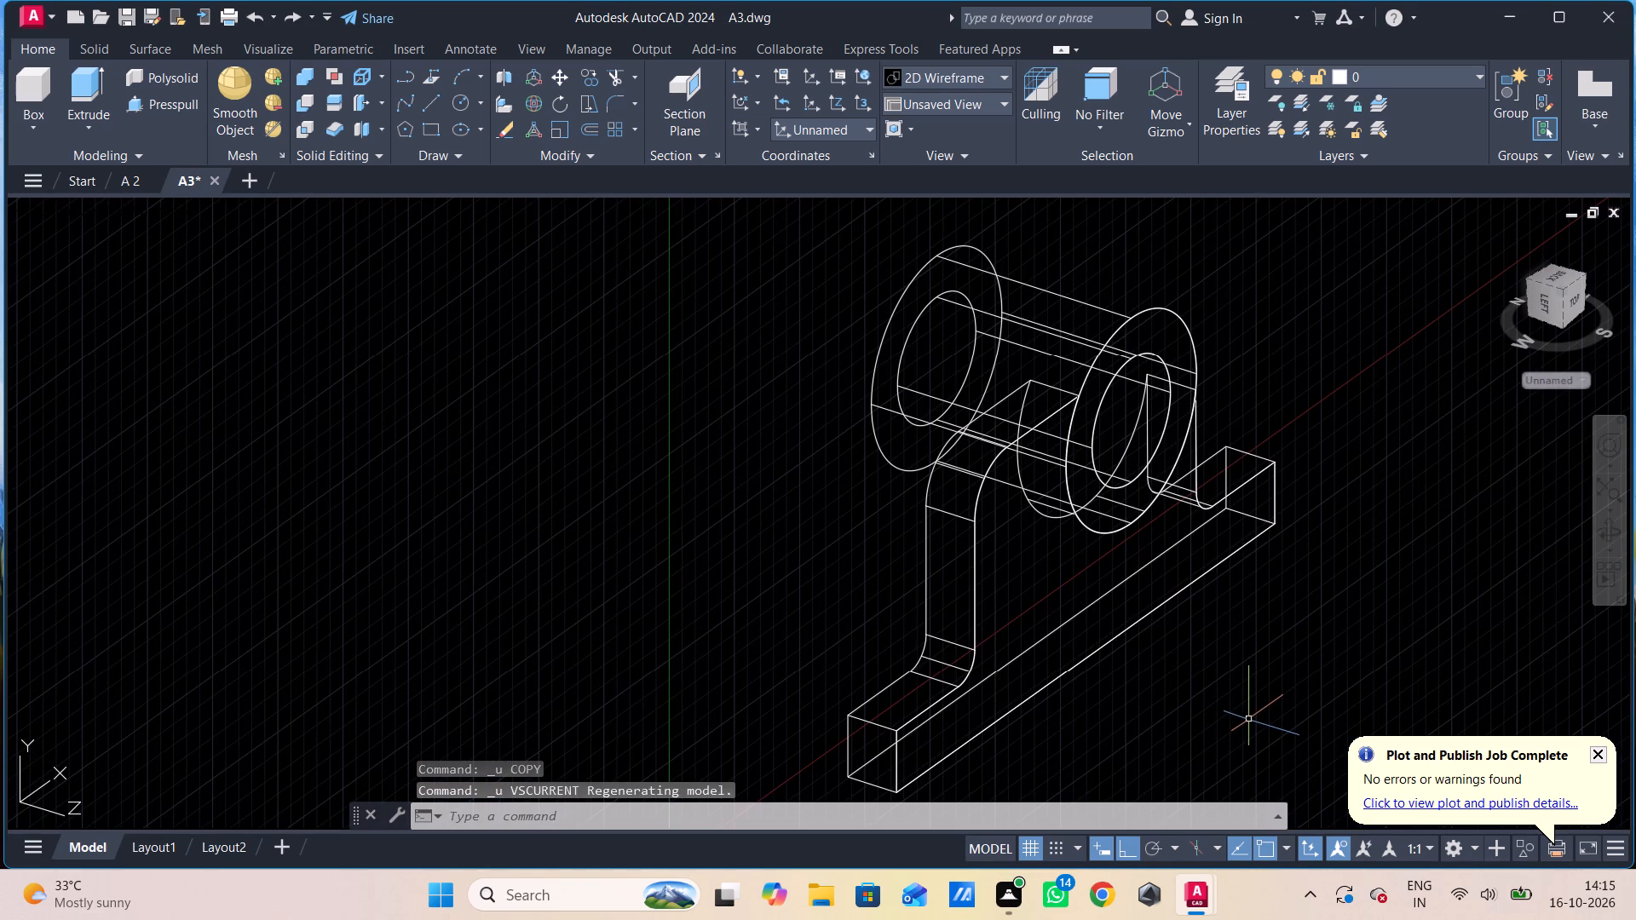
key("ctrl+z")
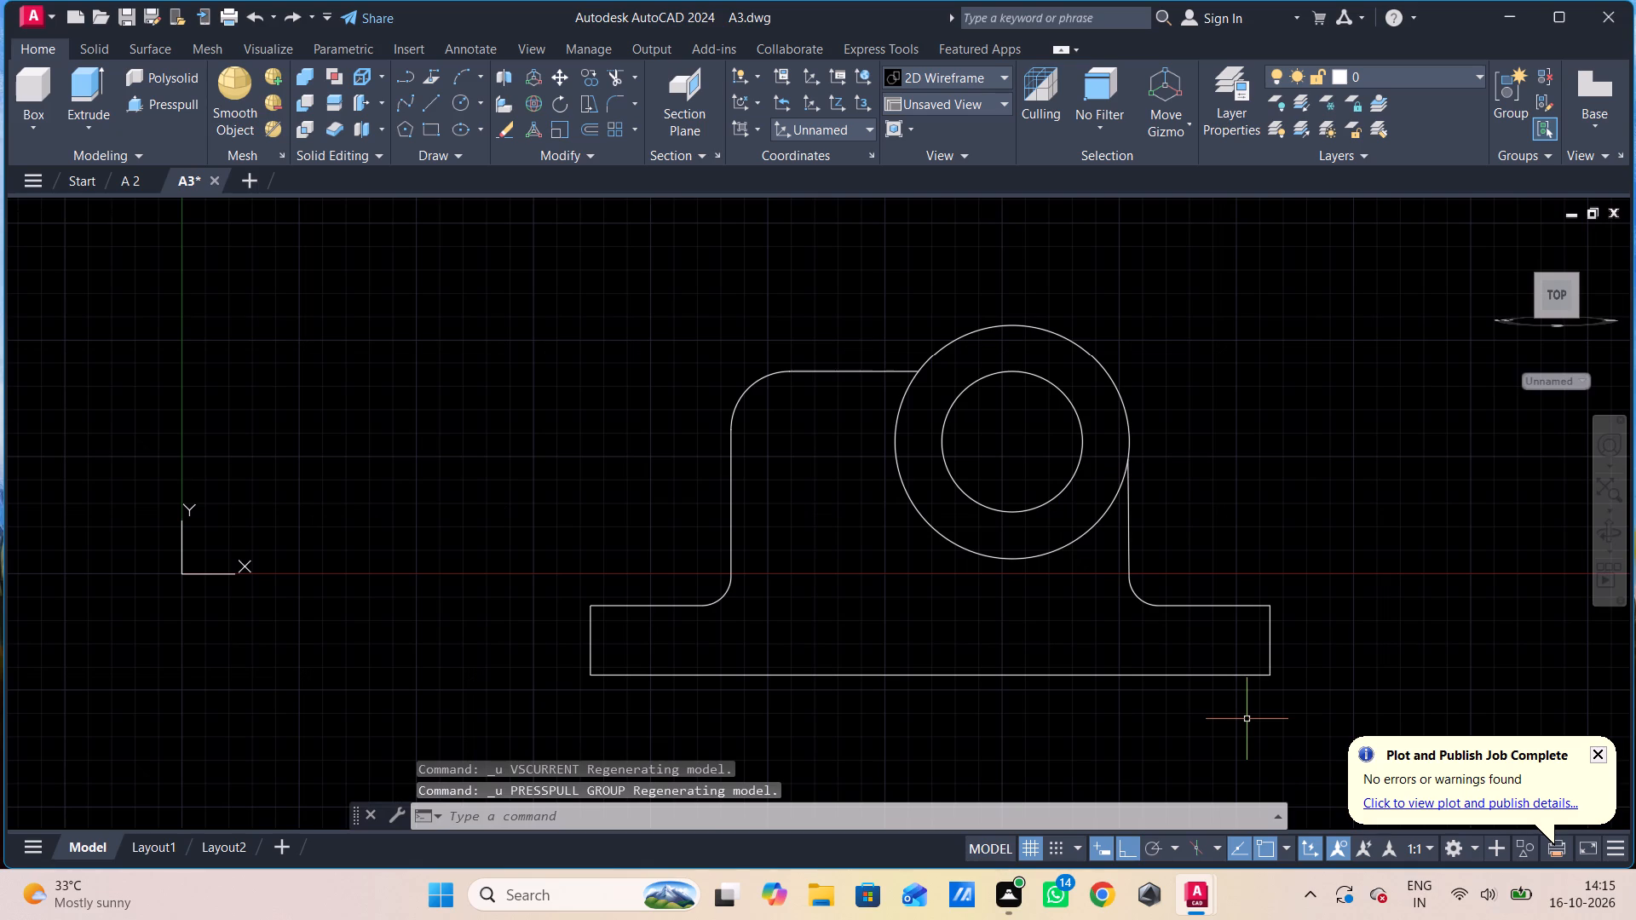
Draw a 30-unit horizontal line inward from the lower end of the upright's rounded corner, continuing with a 30-unit vertical line upward.
type("l")
key("space")
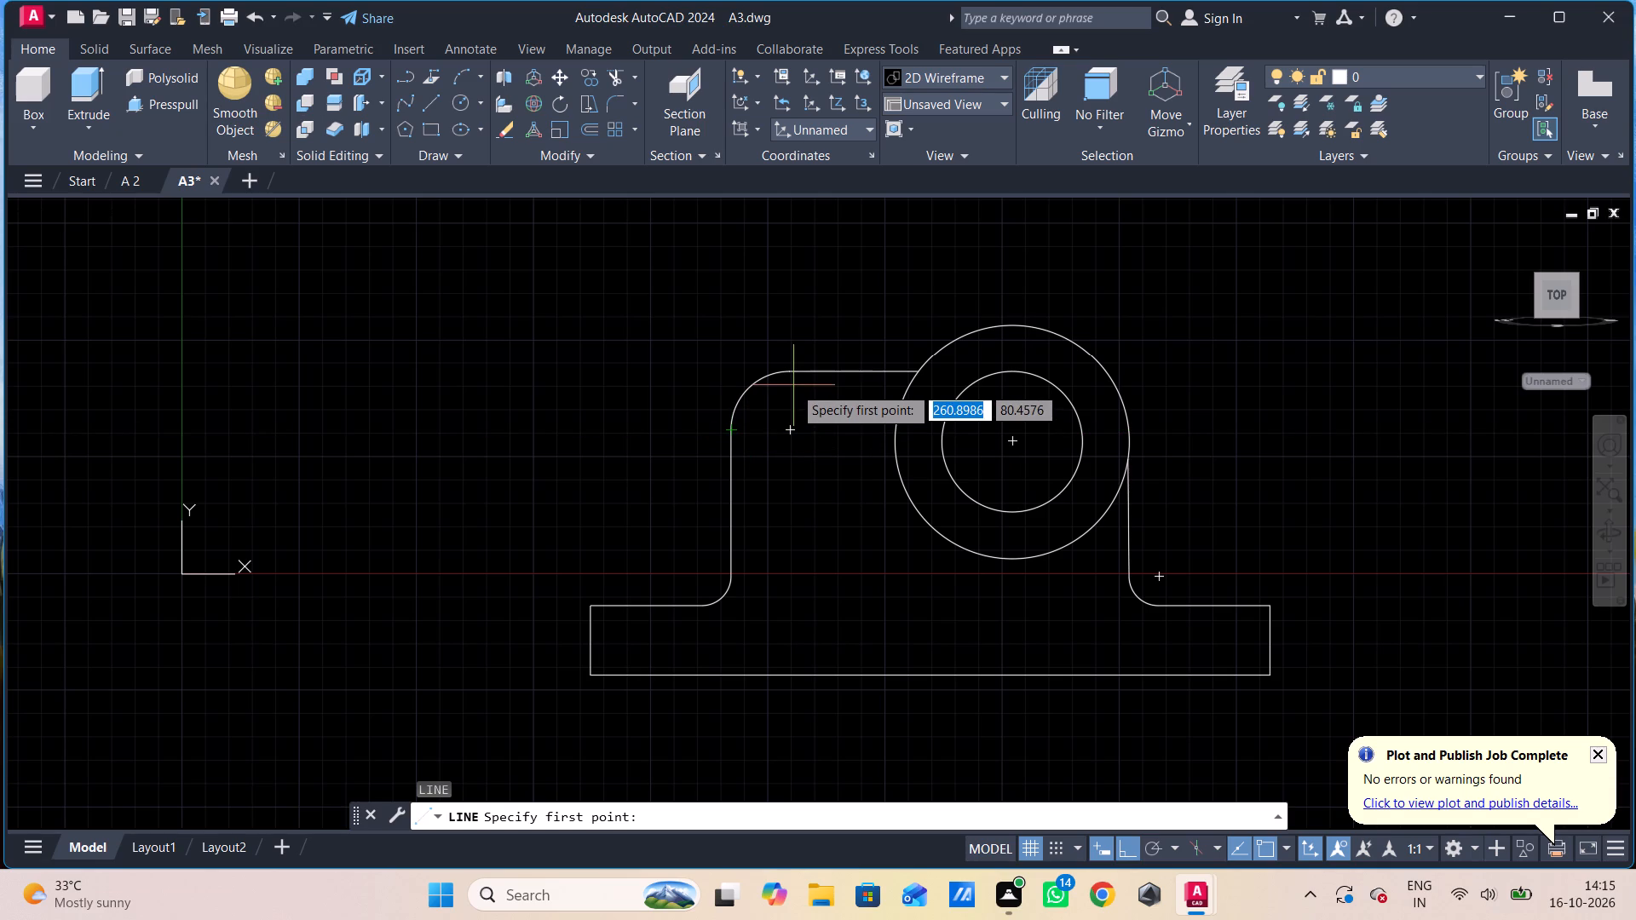
left_click(726, 429)
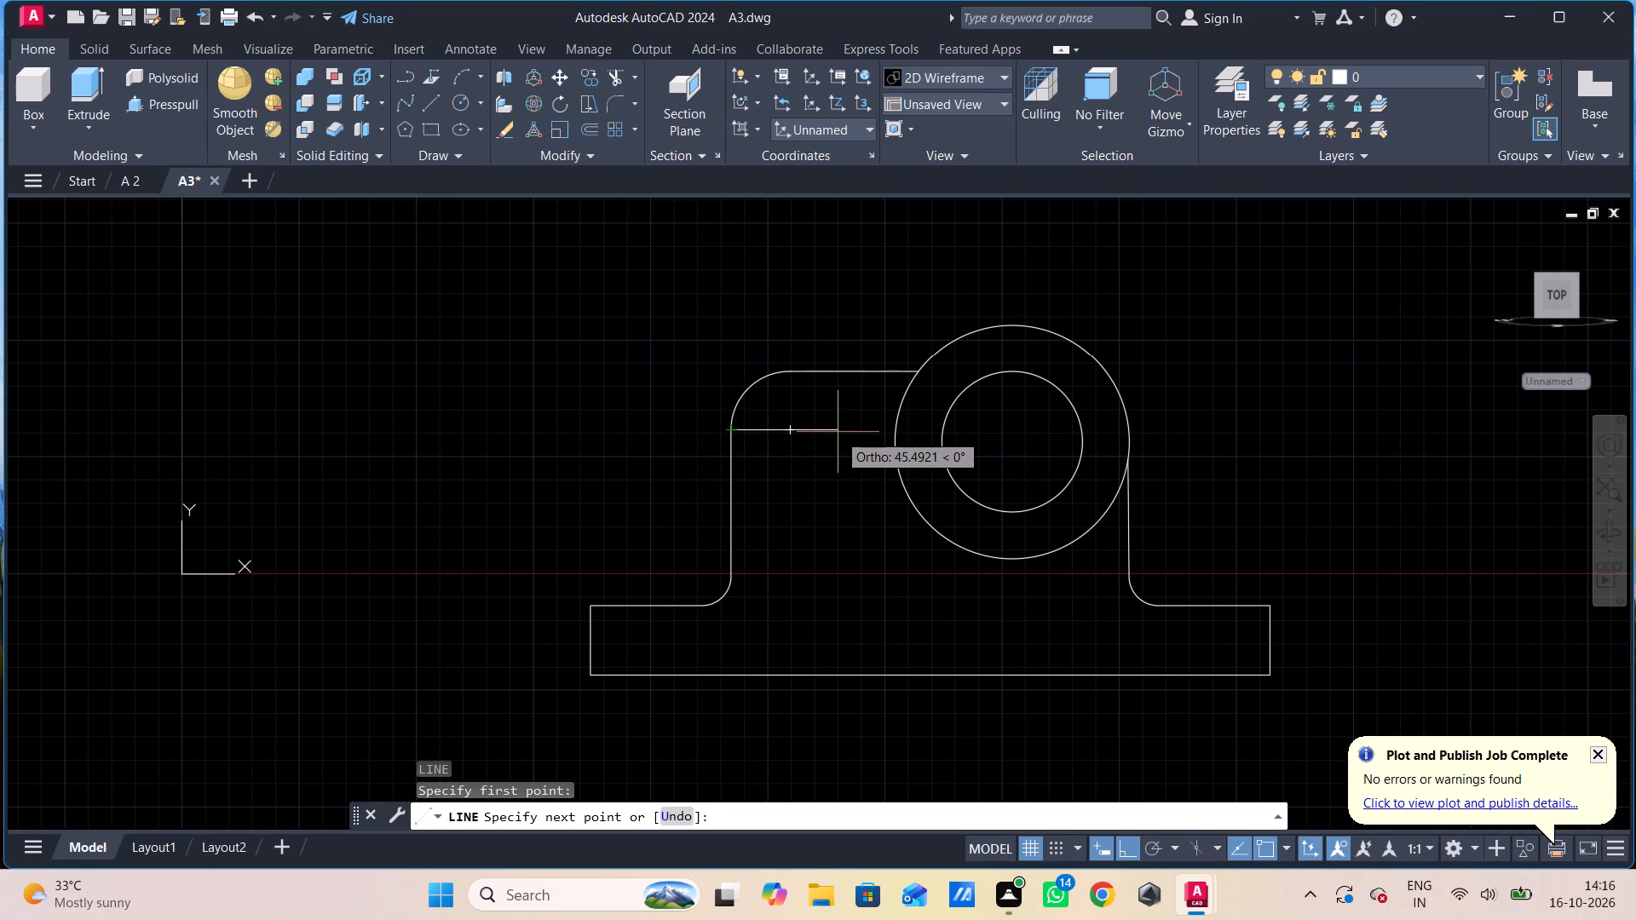
type("30")
key("Return")
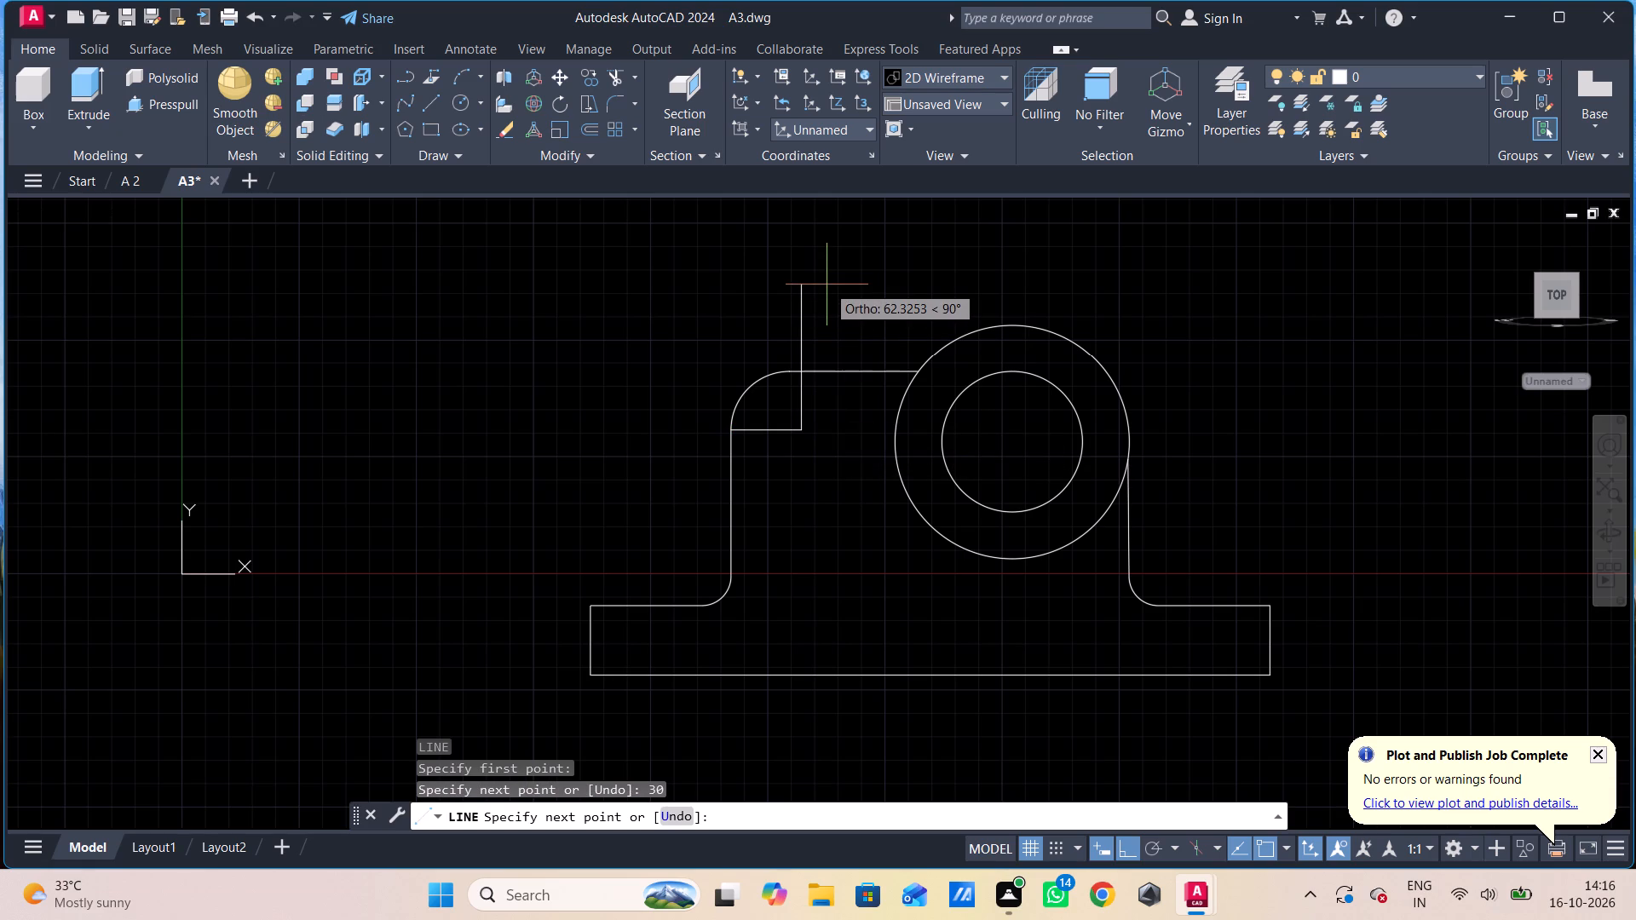
type("30")
key("Return")
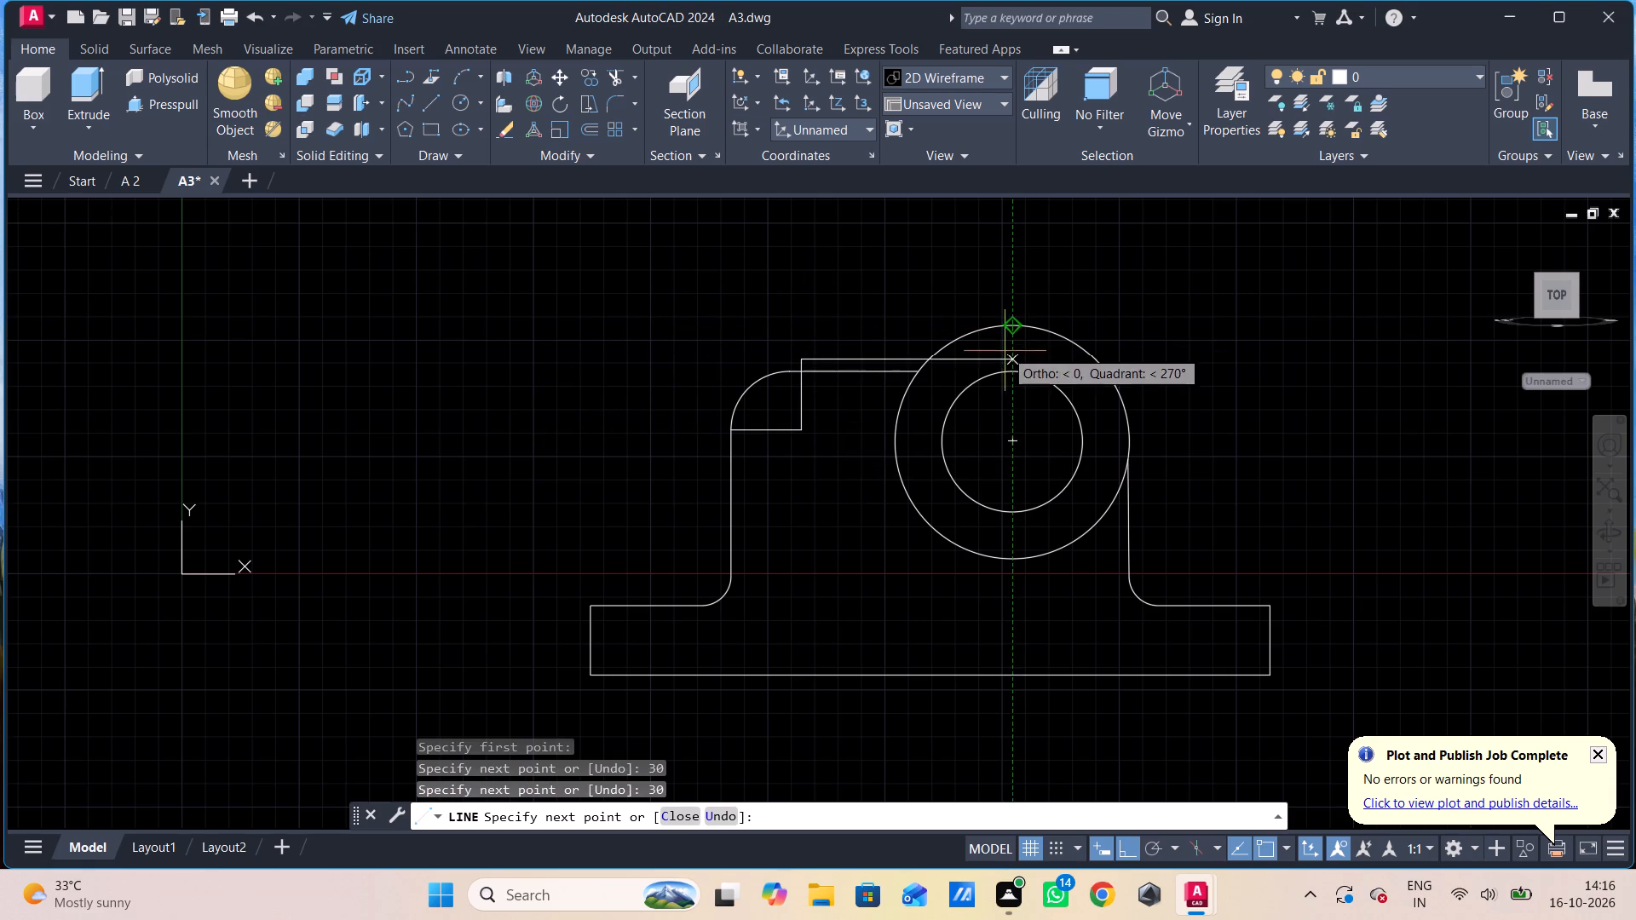
key("Escape")
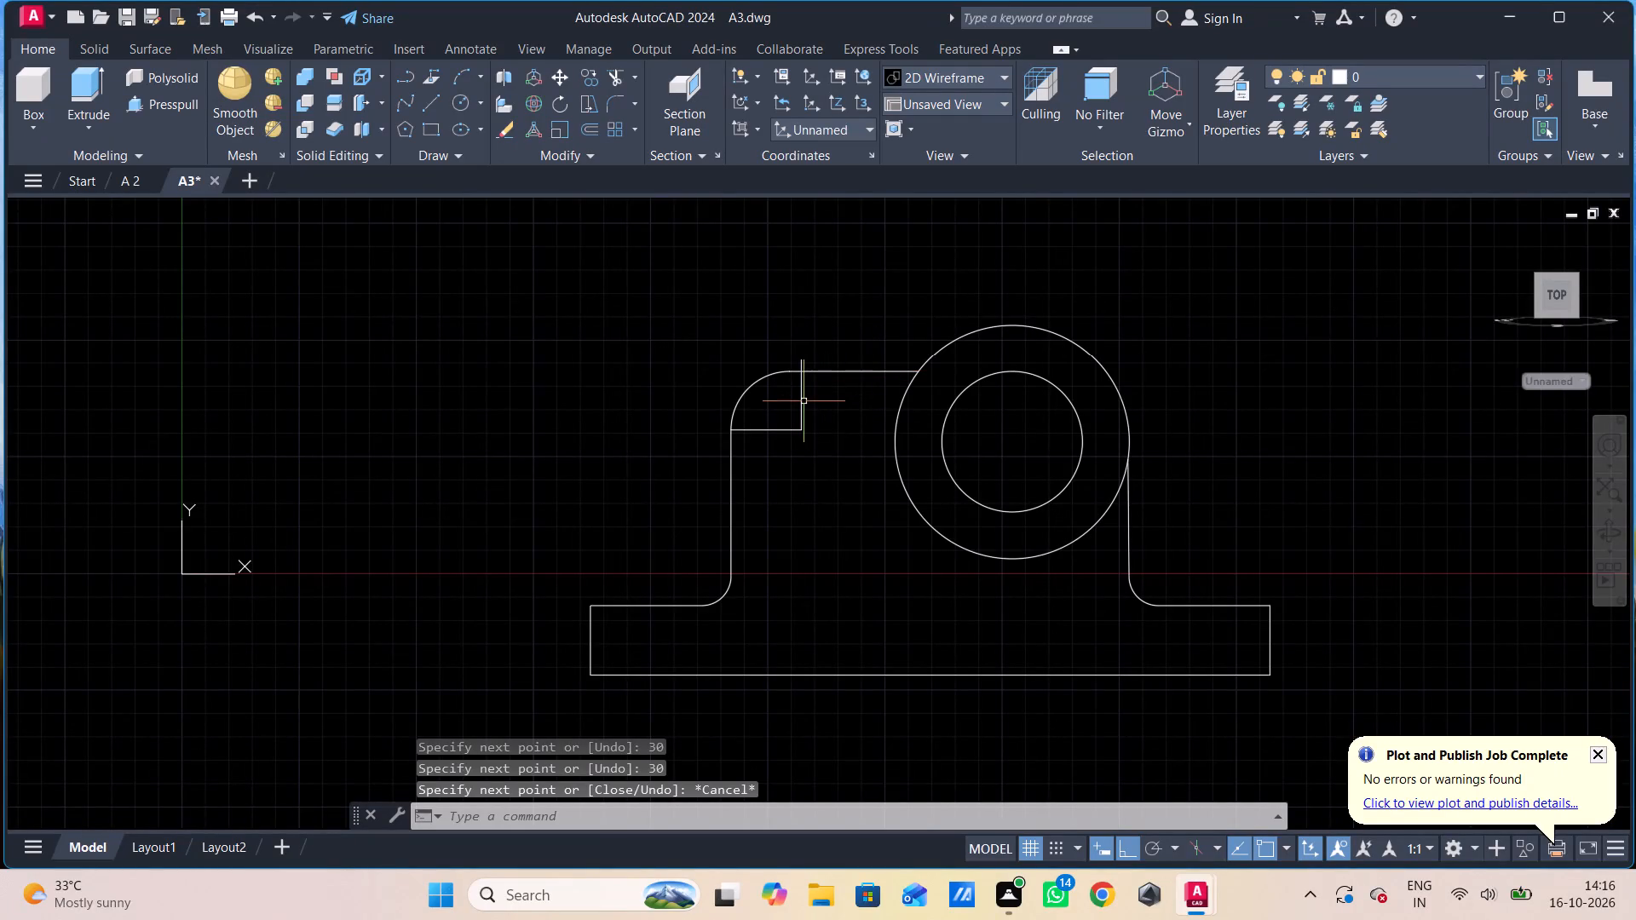
Shorten the vertical guide line's upper end to the upright's top edge, and erase the line.
left_click(800, 365)
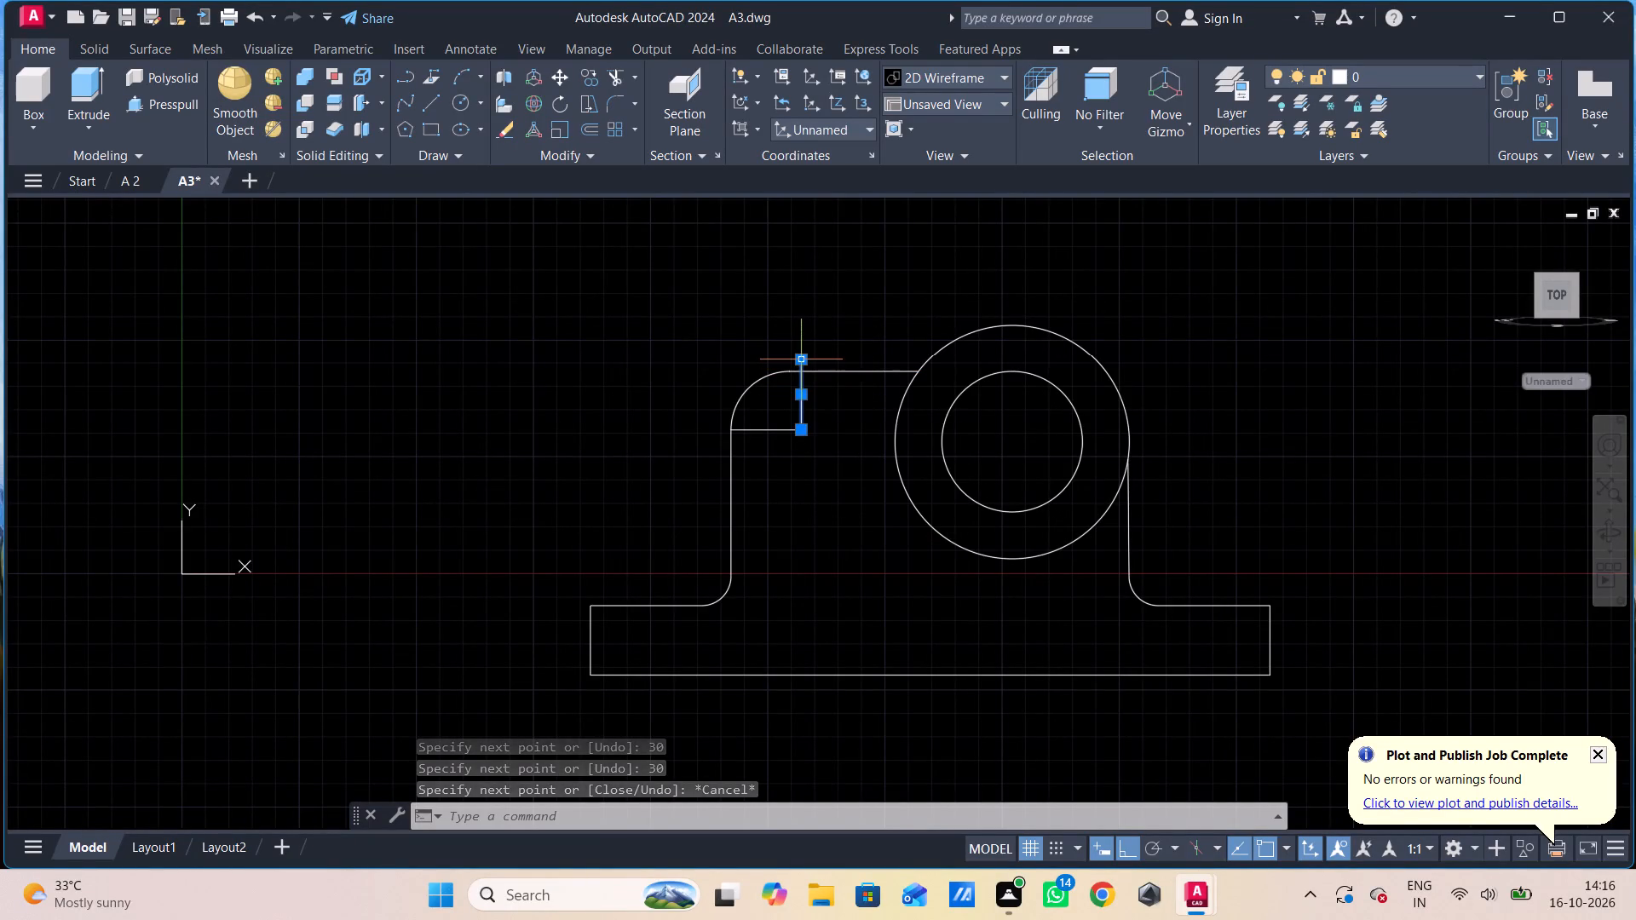
scroll(803, 359, "up", 4)
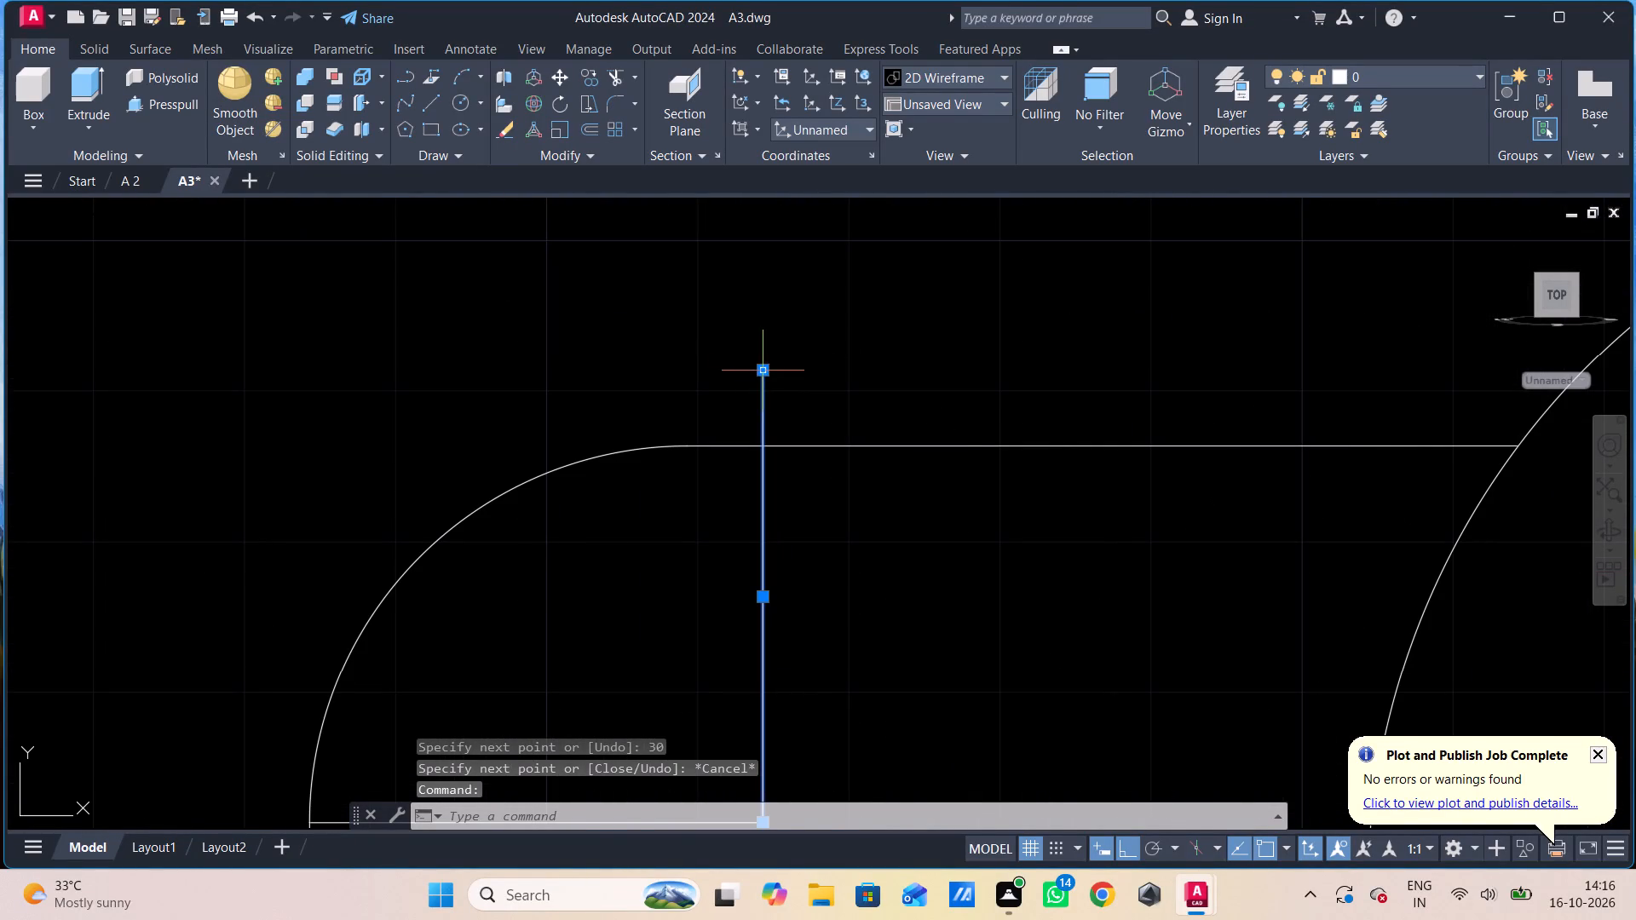
left_click(761, 373)
left_click(758, 446)
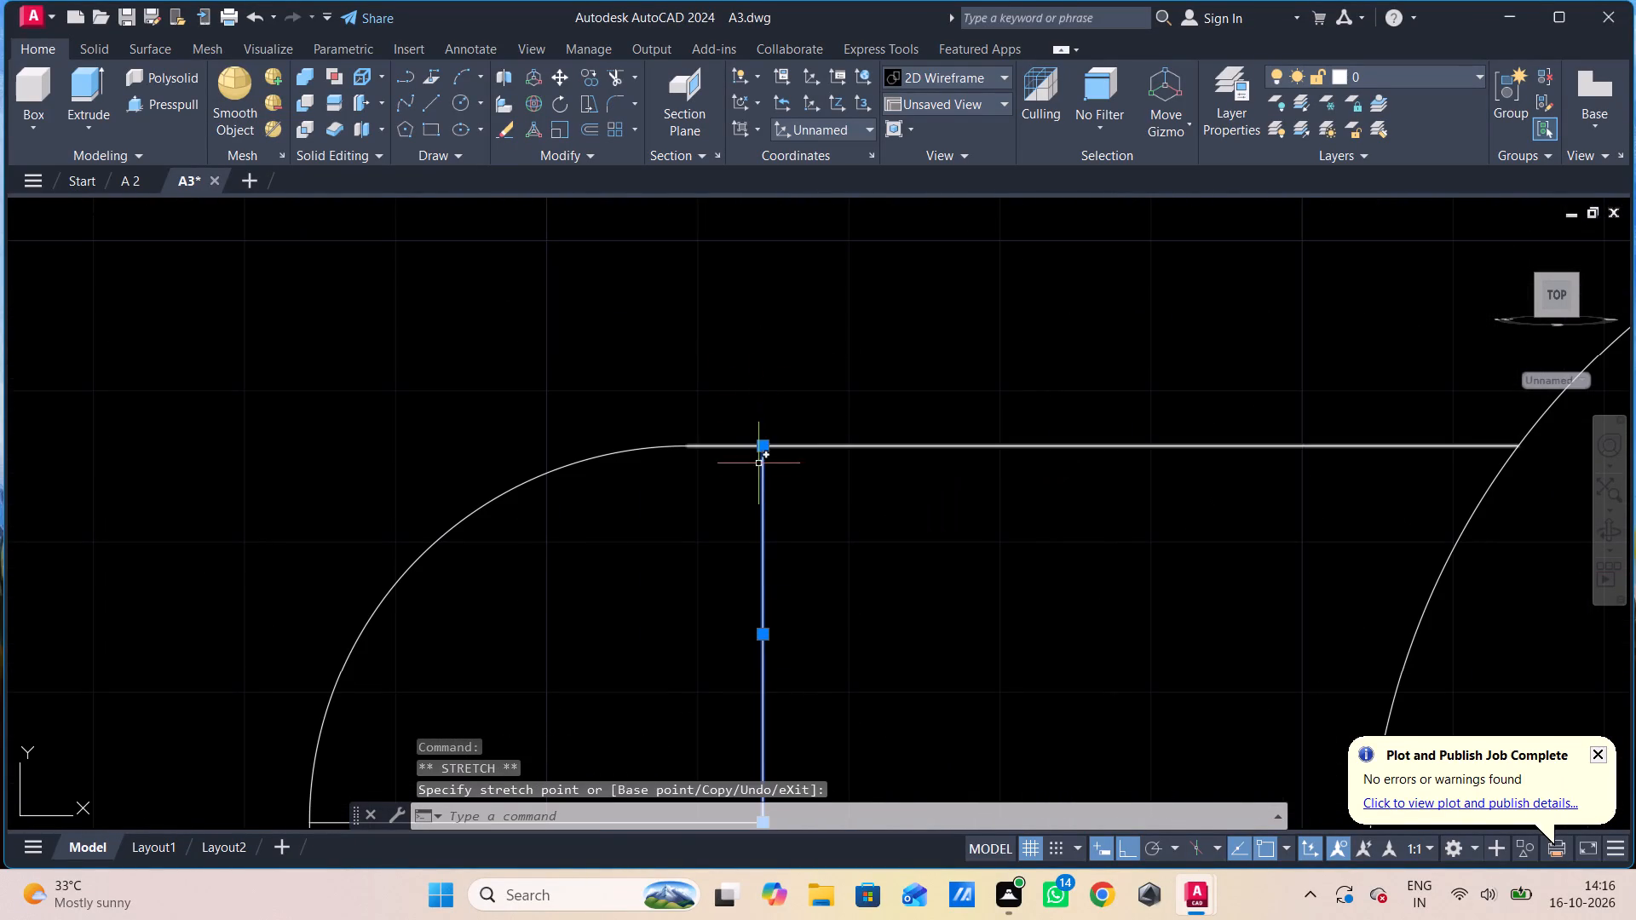
scroll(758, 478, "down", 2)
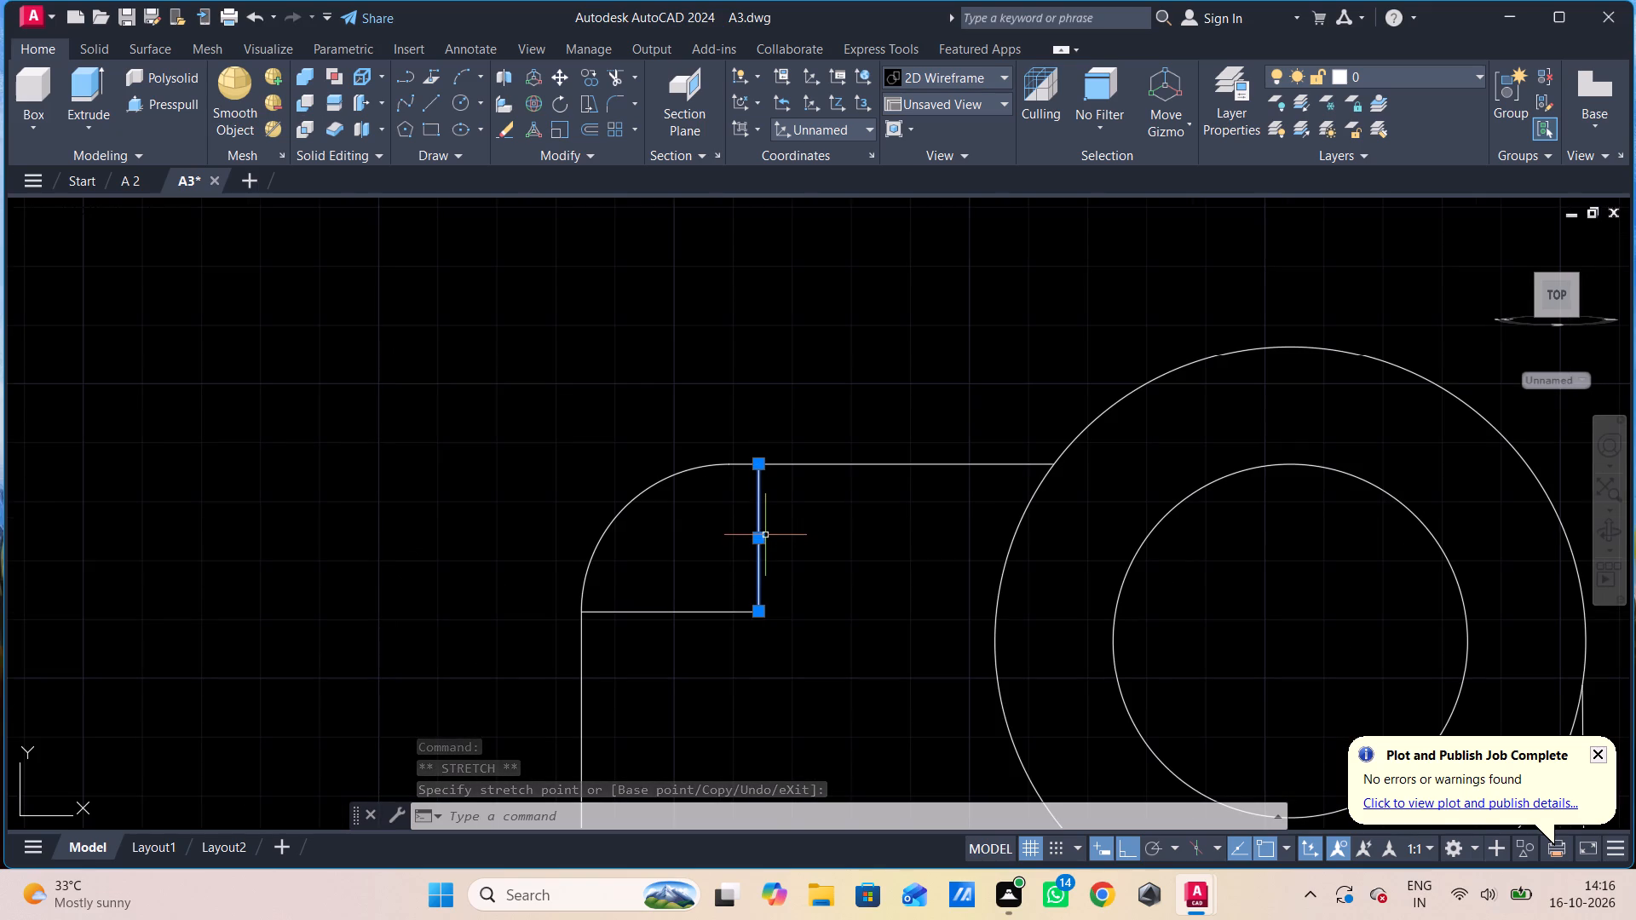
key("Delete")
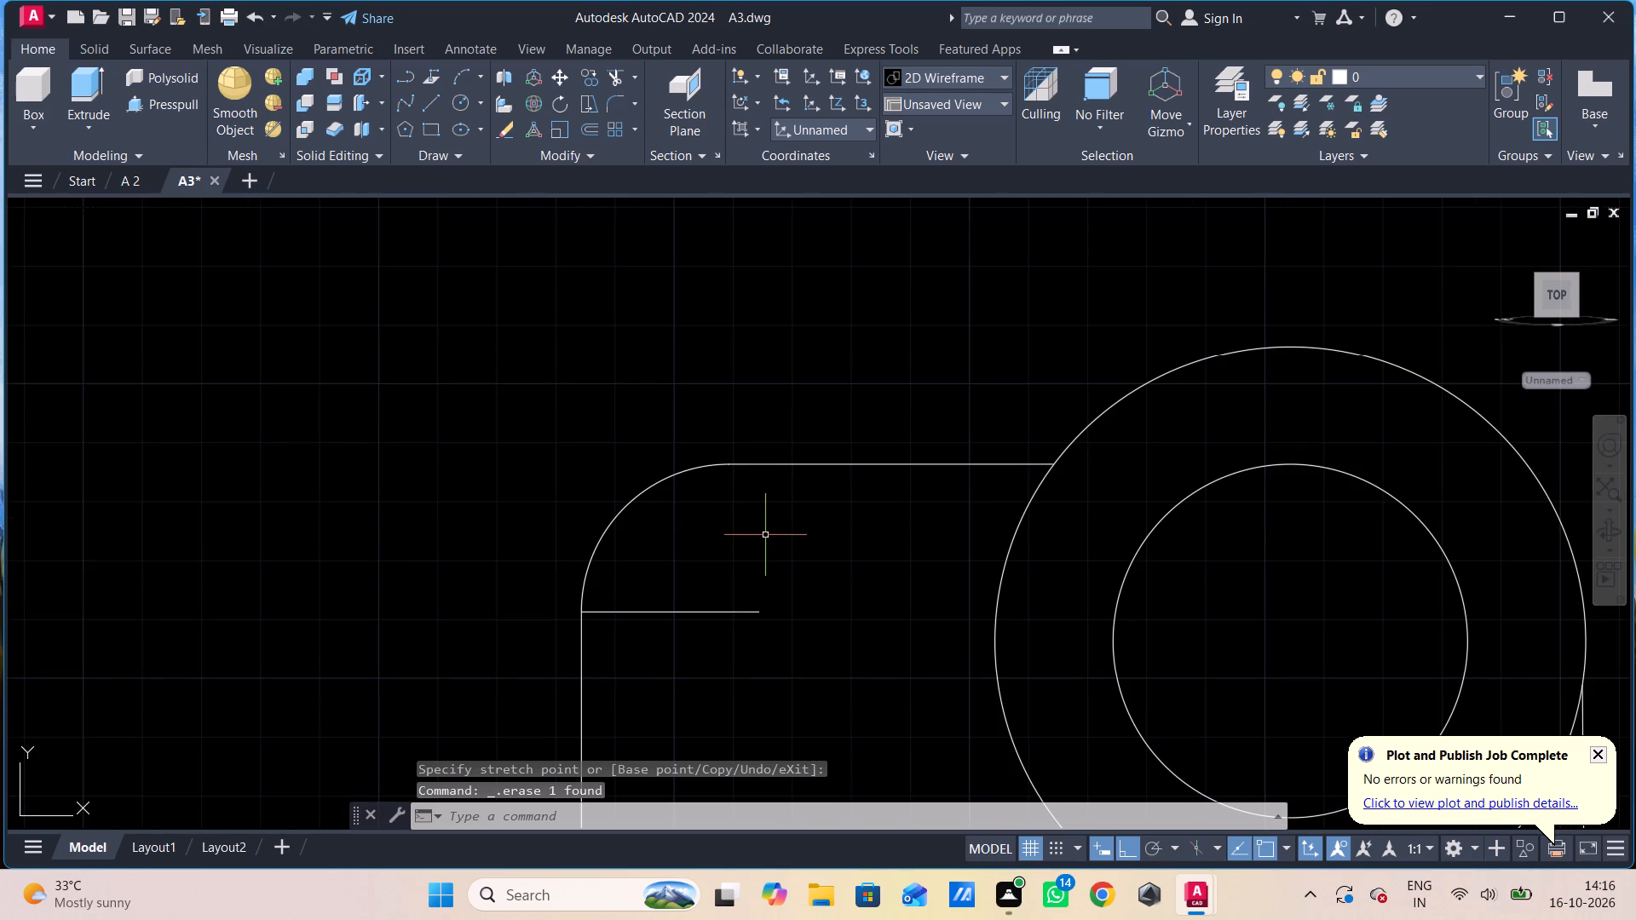
Draw a 30-unit vertical line downward from just below the upright's top edge, in line with the horizontal guide's inner end.
key("l")
key("Return")
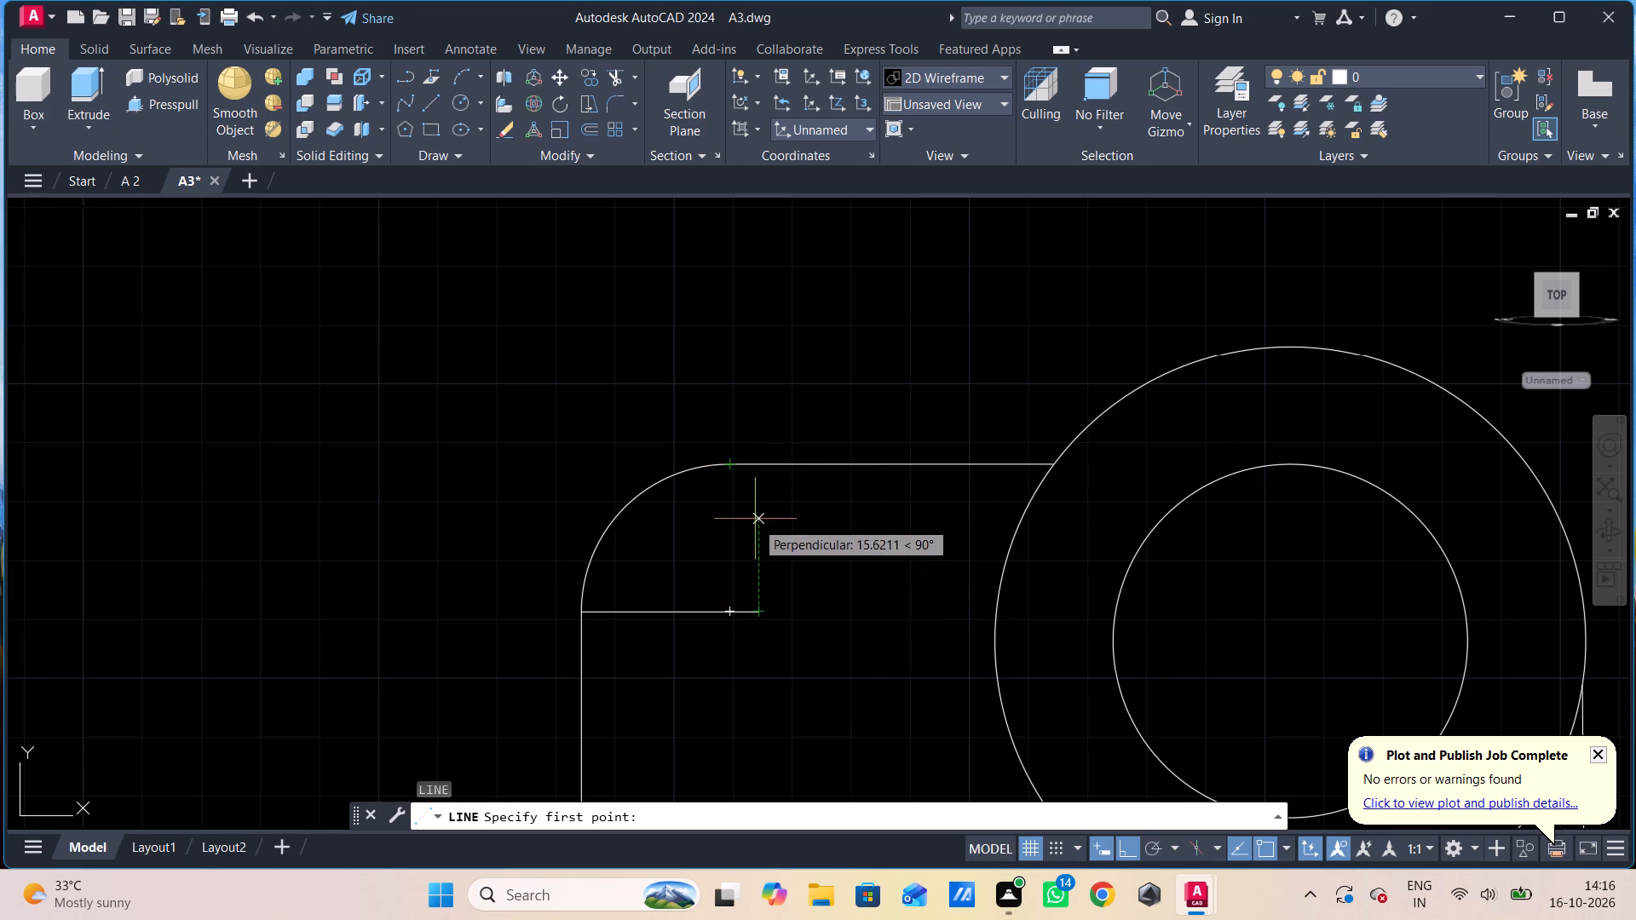
left_click(762, 474)
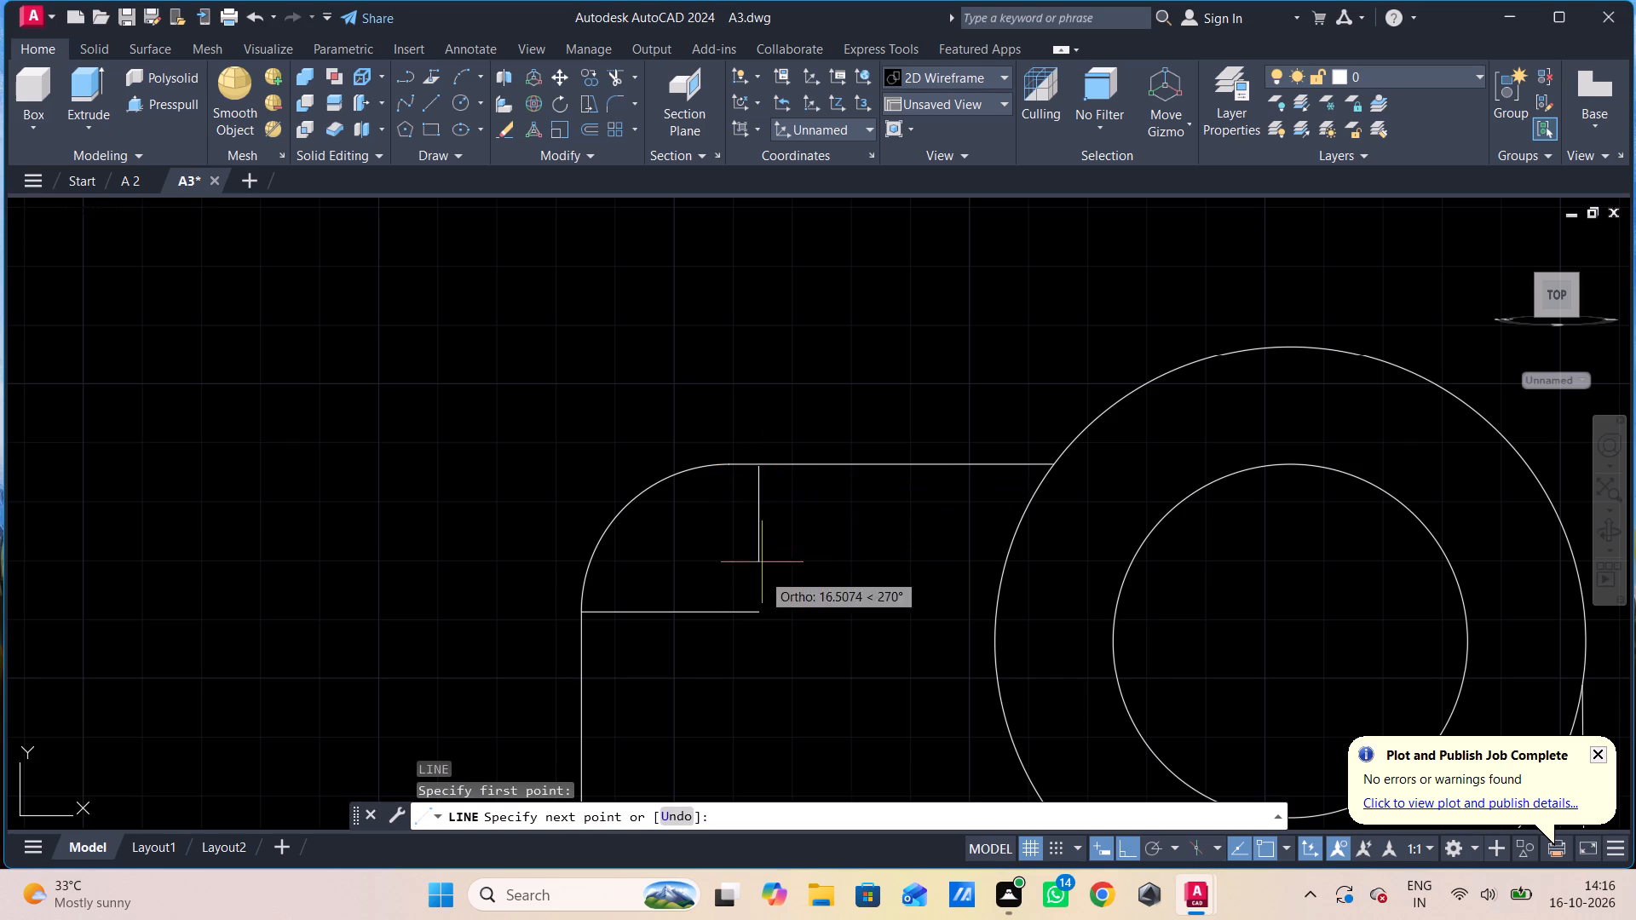
scroll(762, 635, "up", 2)
middle_click_drag(759, 649, 758, 715)
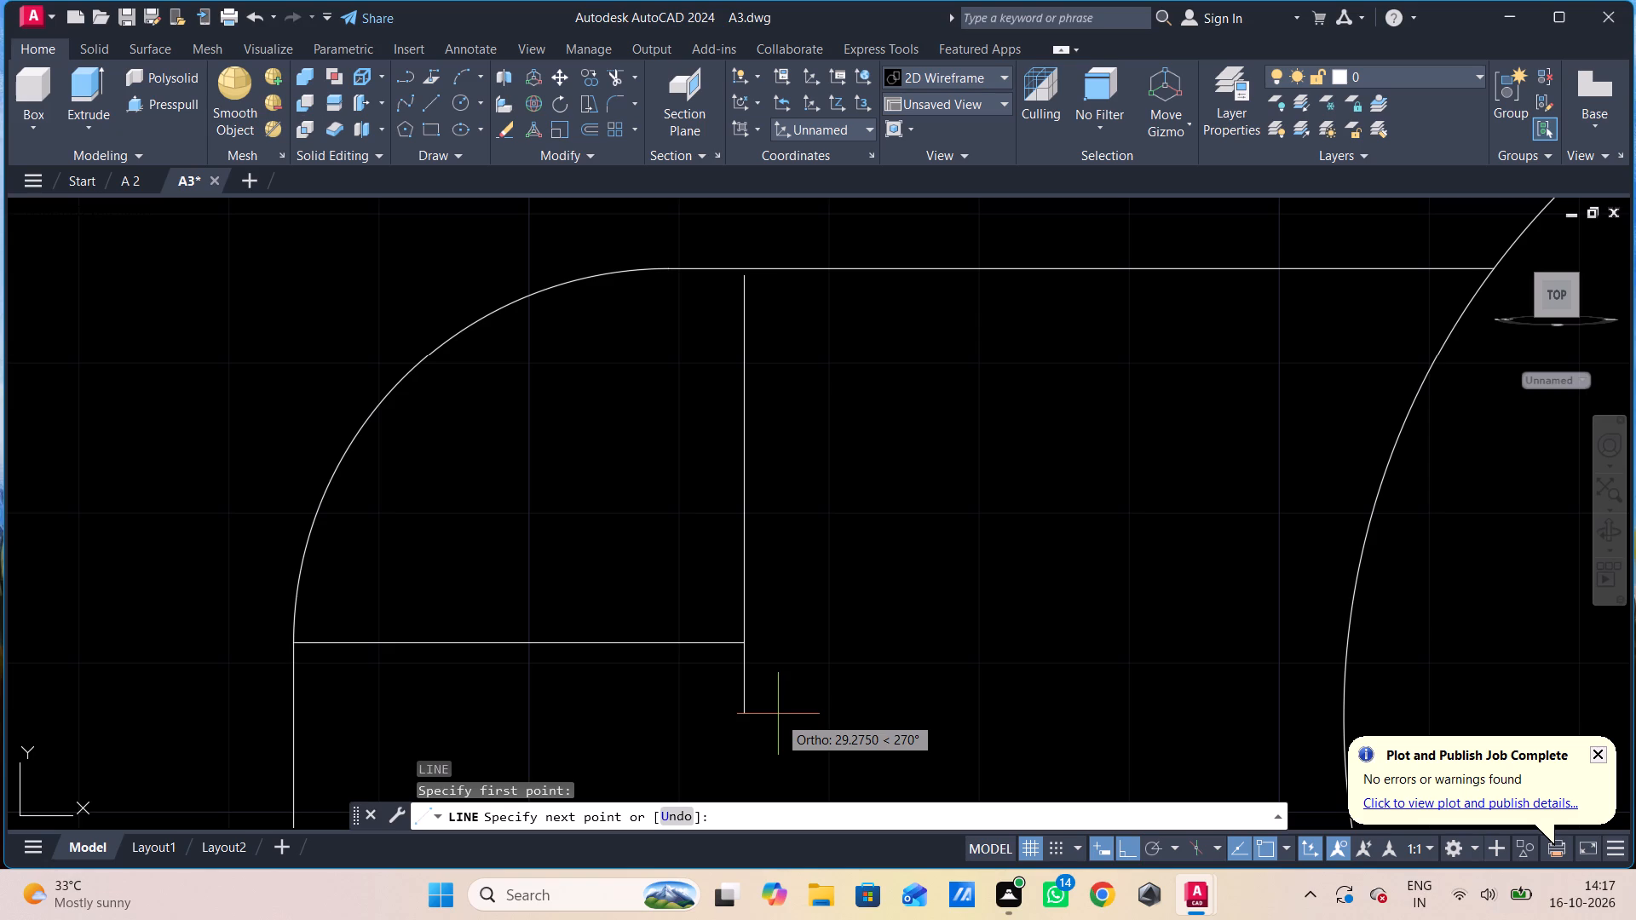
type("30")
key("Return")
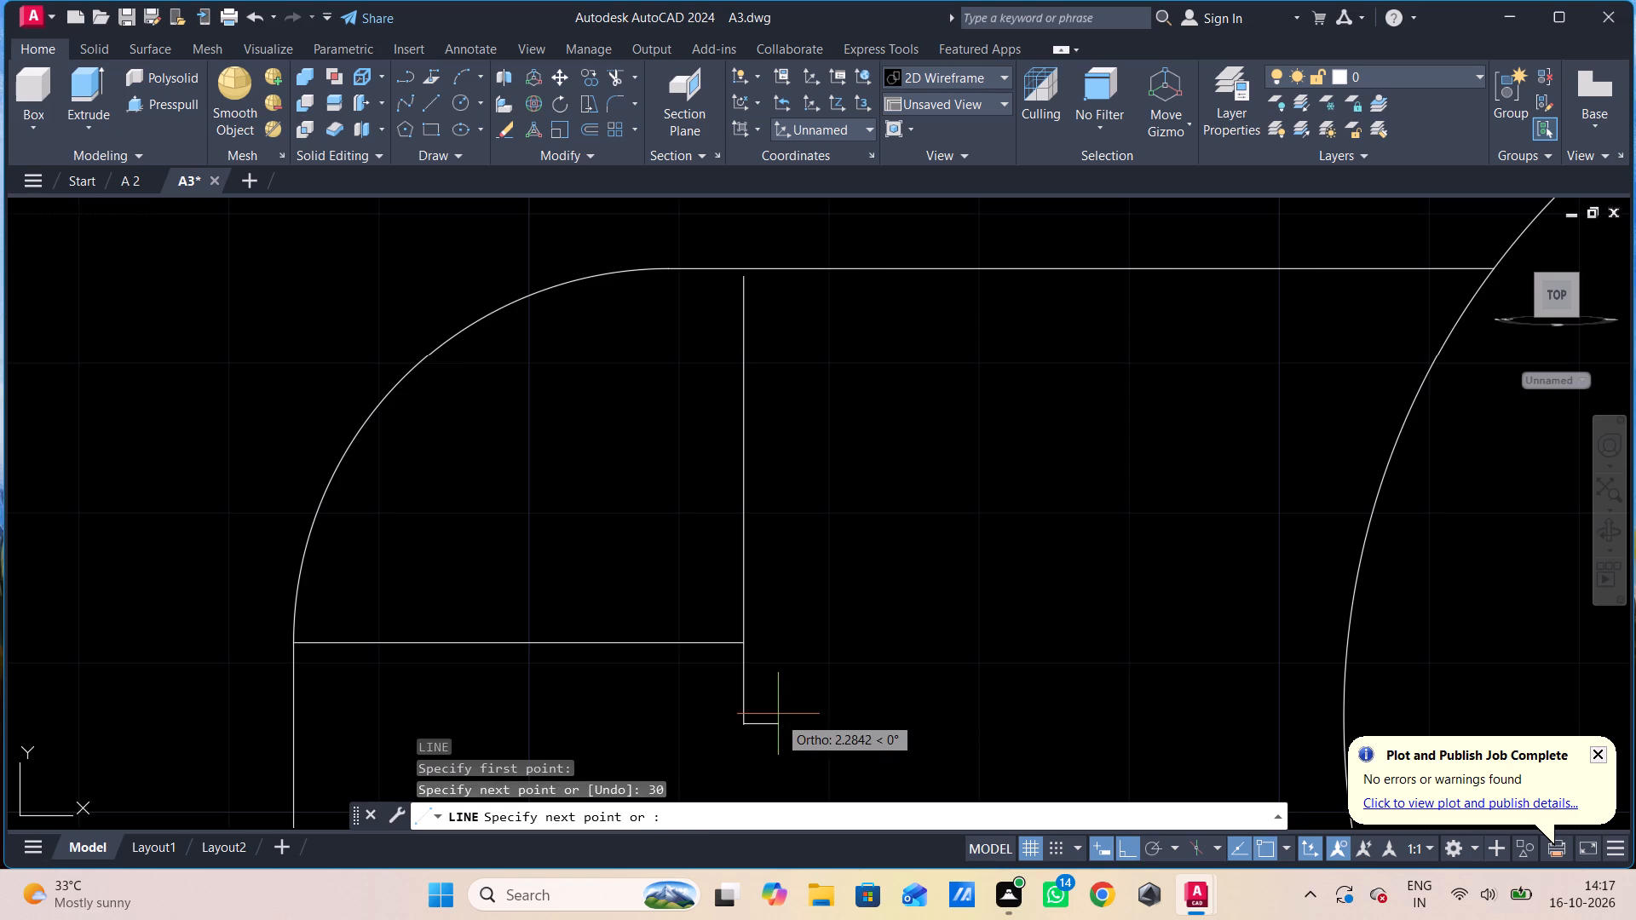
key("Escape")
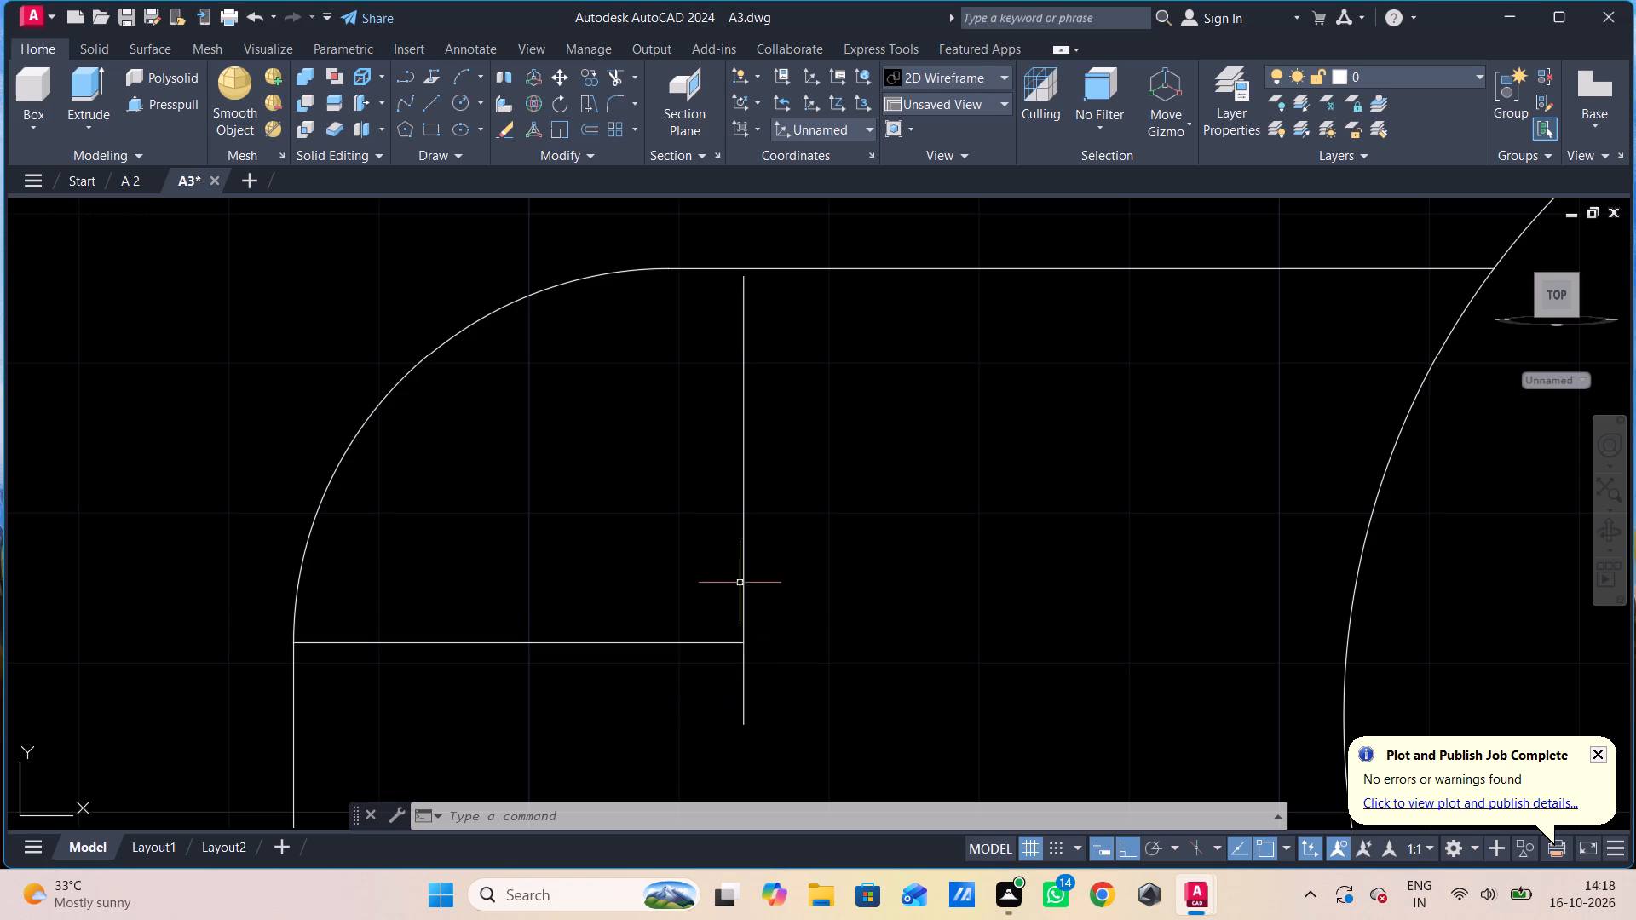
Stretch the upper end of the new vertical line onto the upright's top edge.
left_click(744, 313)
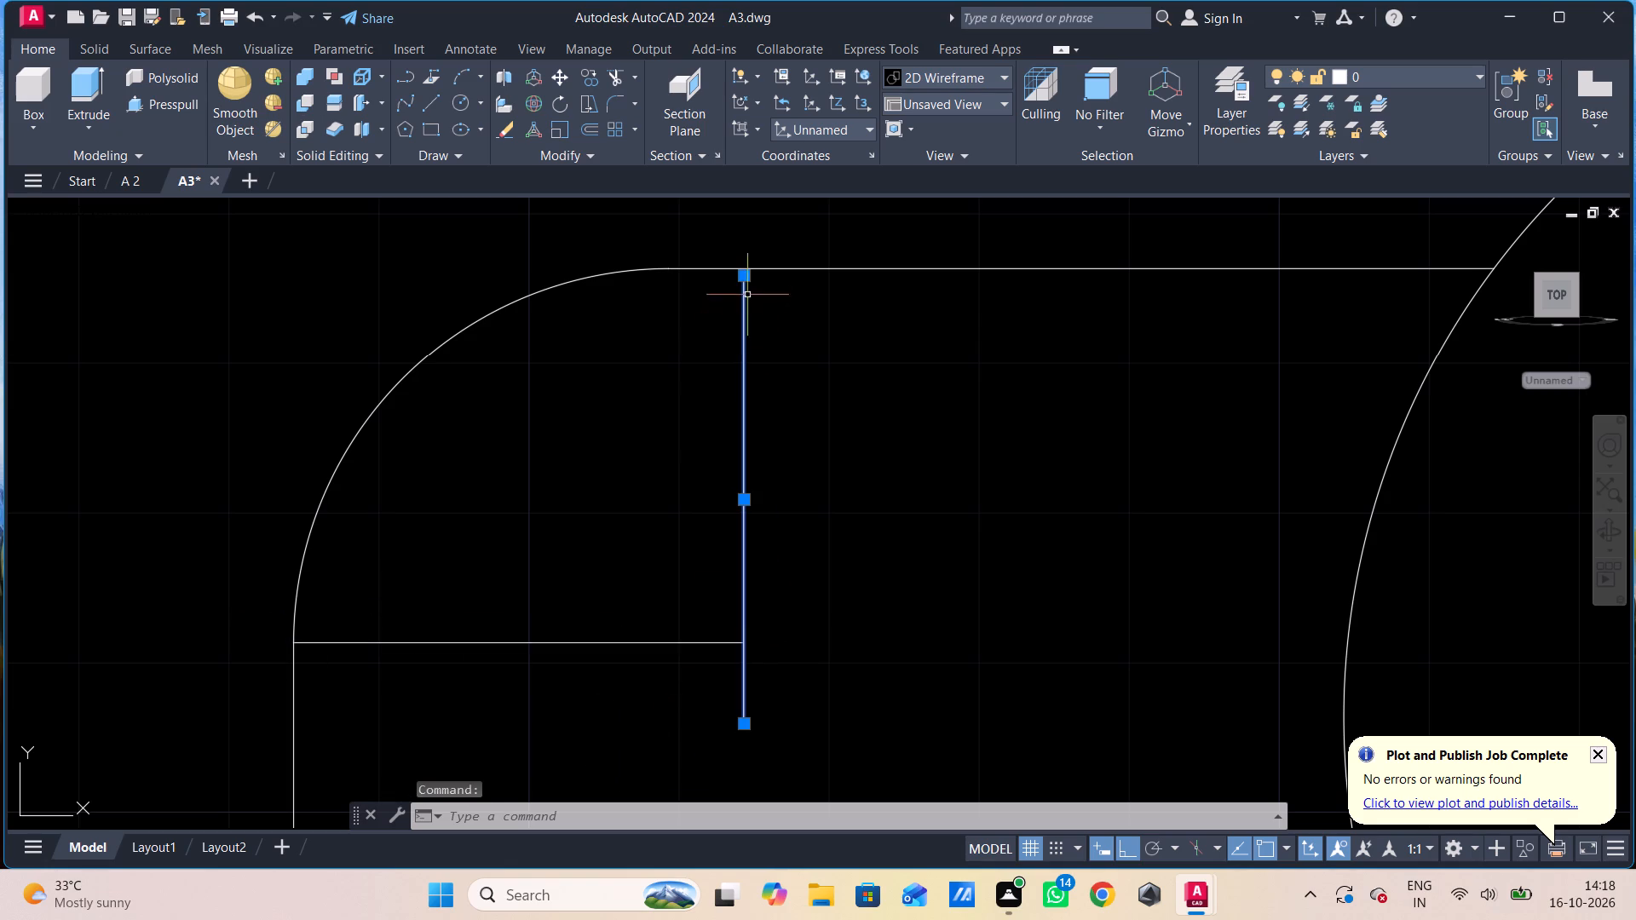
left_click(747, 278)
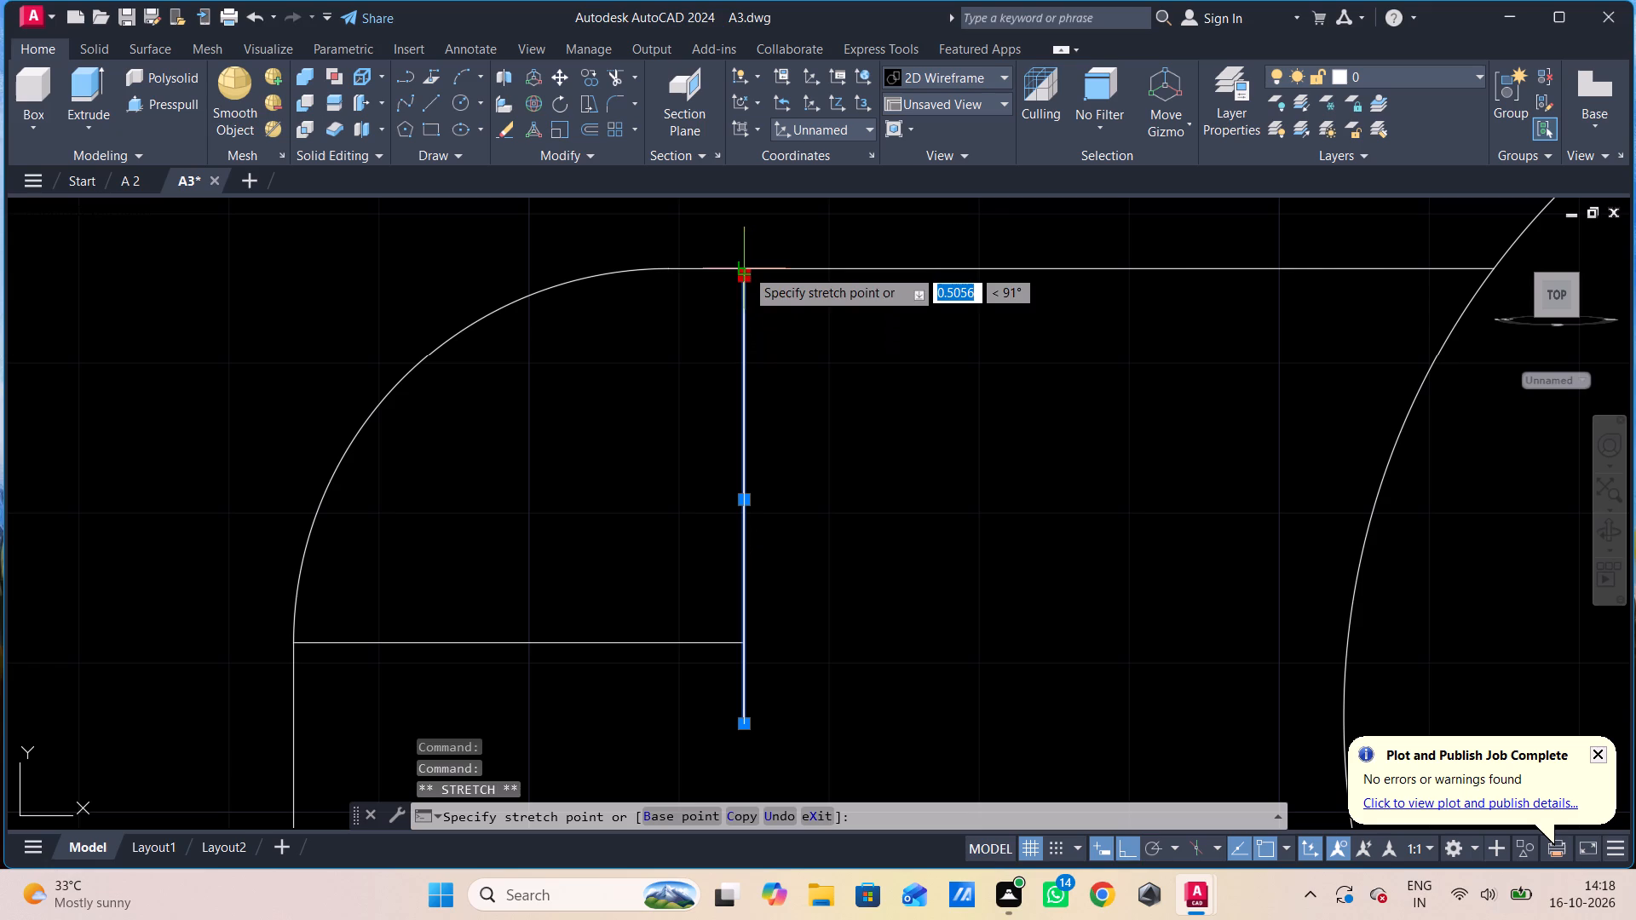
scroll(742, 267, "up", 4)
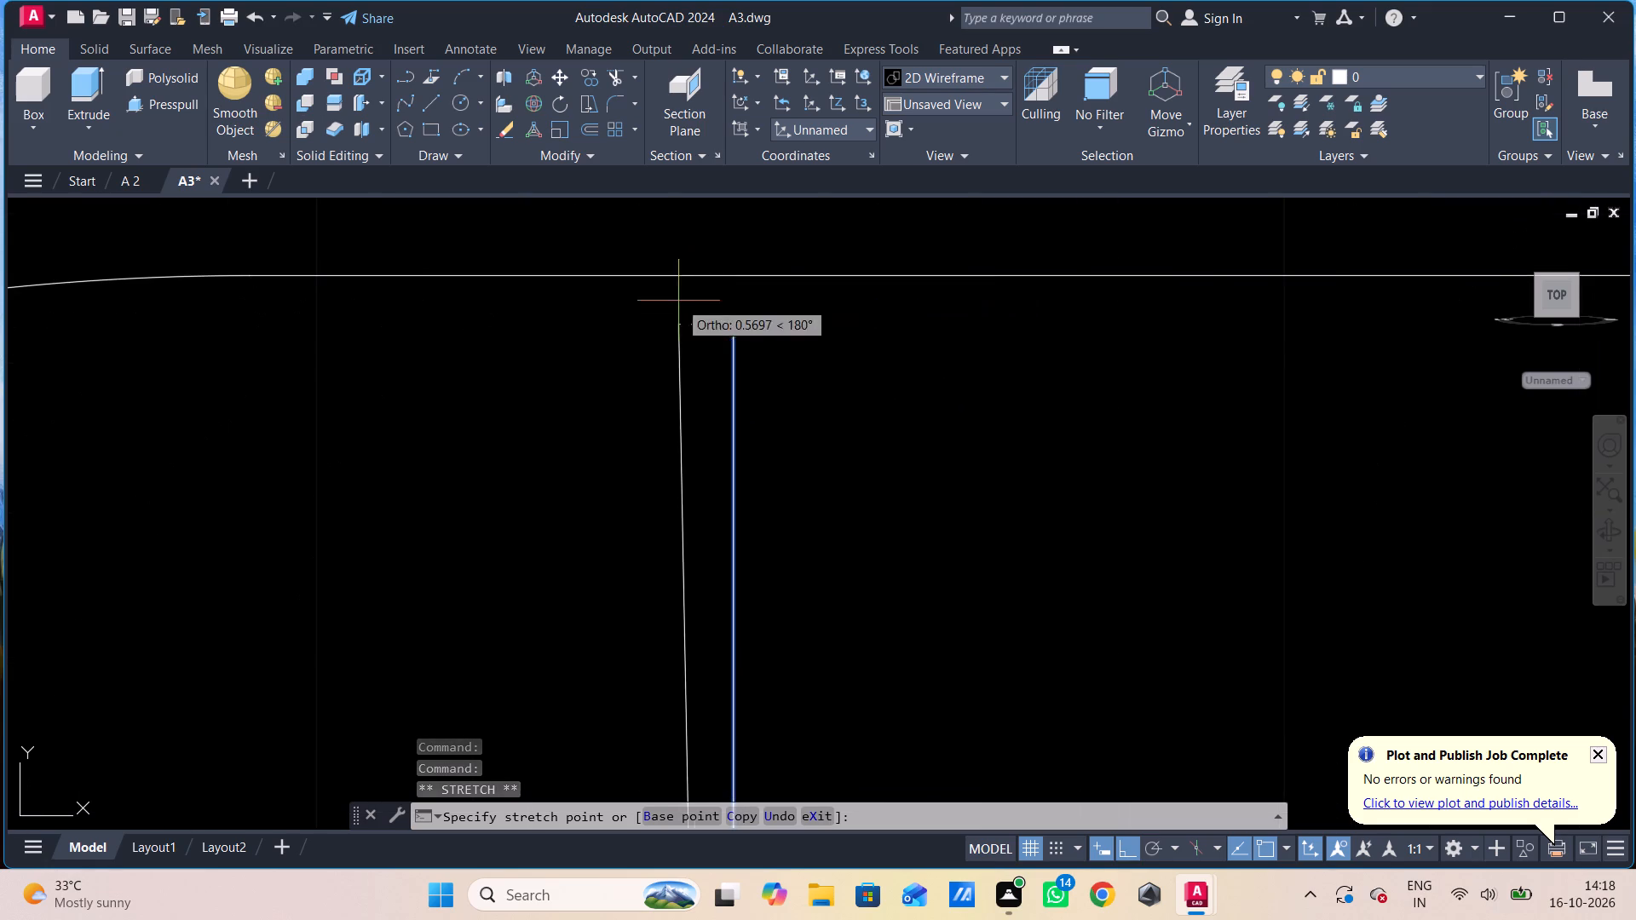
left_click(736, 273)
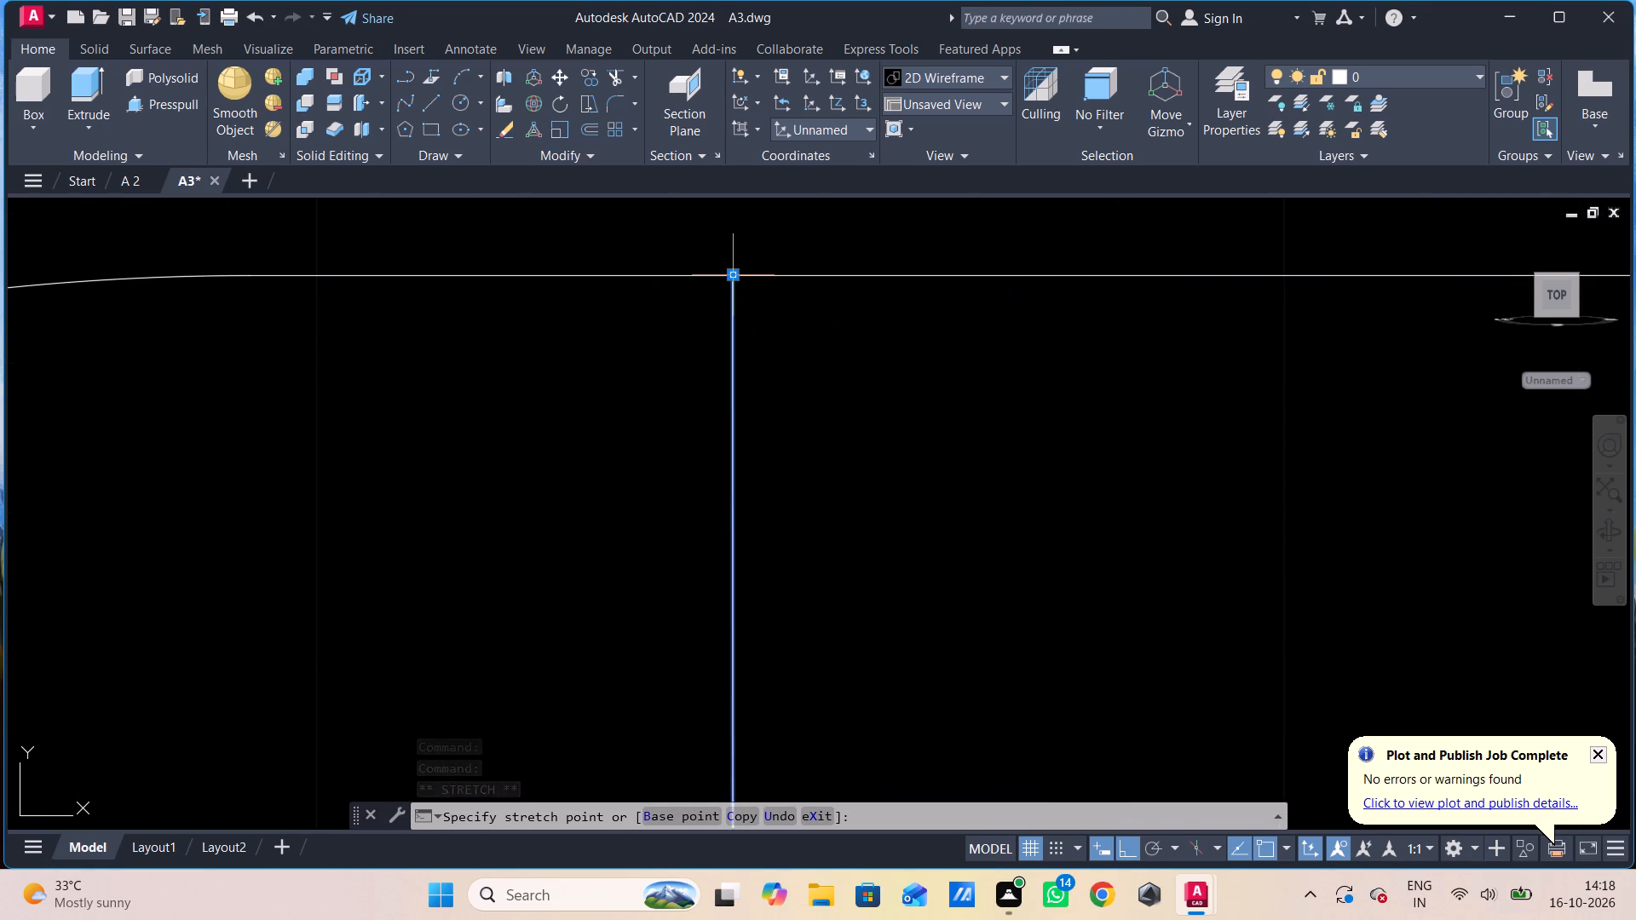
scroll(744, 278, "down", 5)
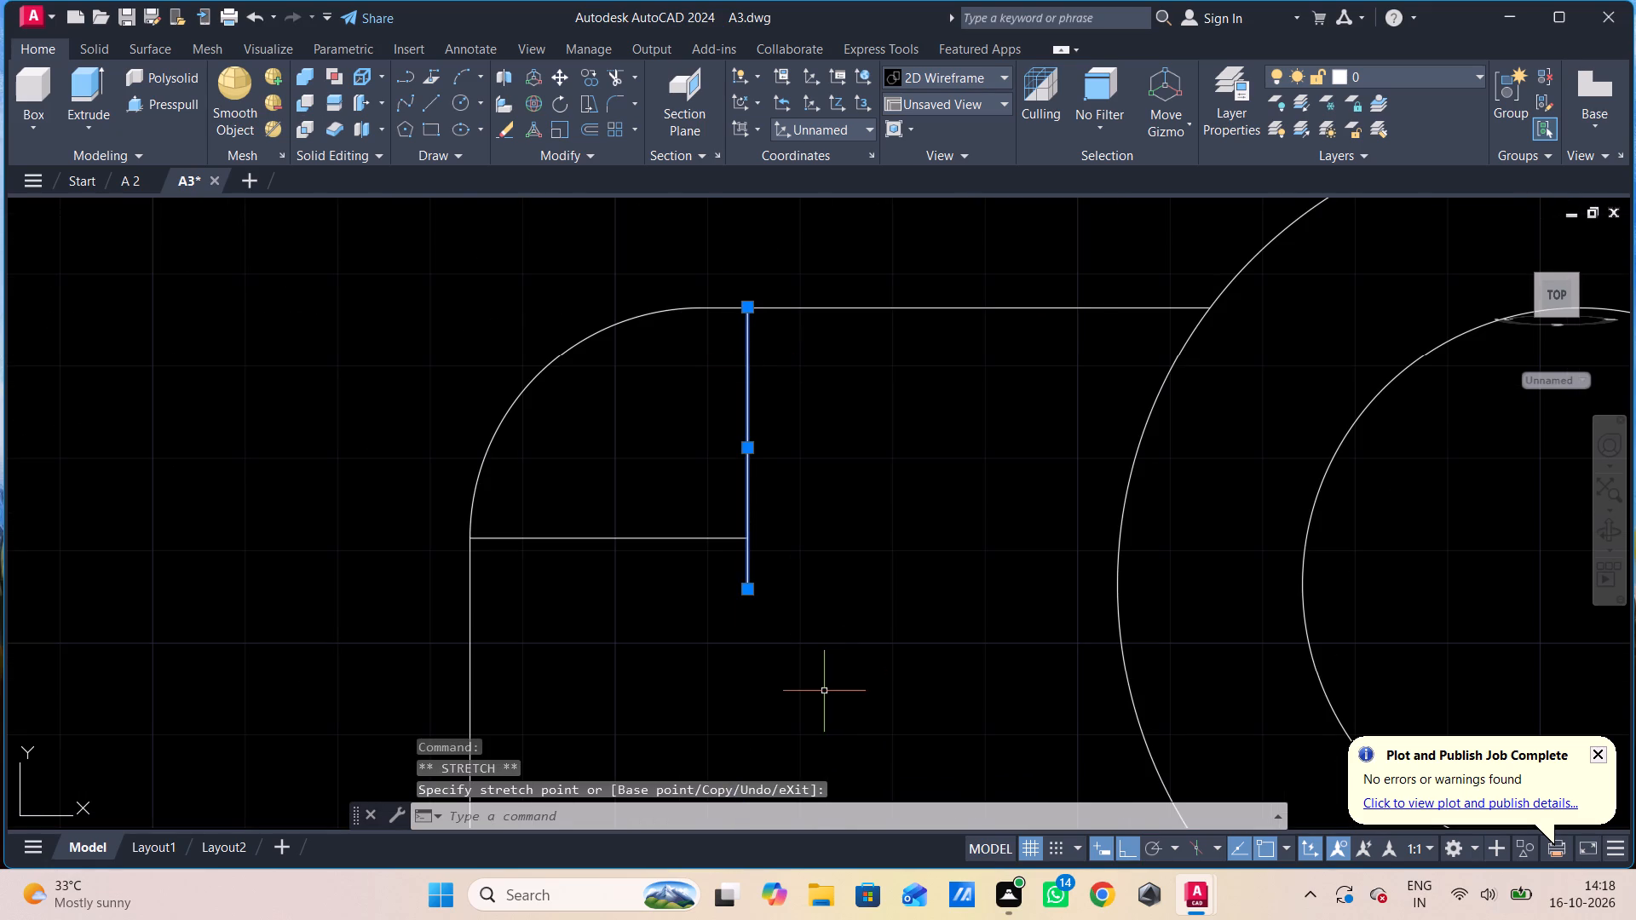
key("Escape")
Draw a 30-unit horizontal line from the vertical guide's lower end outward to the upright's straight side edge.
key("l")
key("Return")
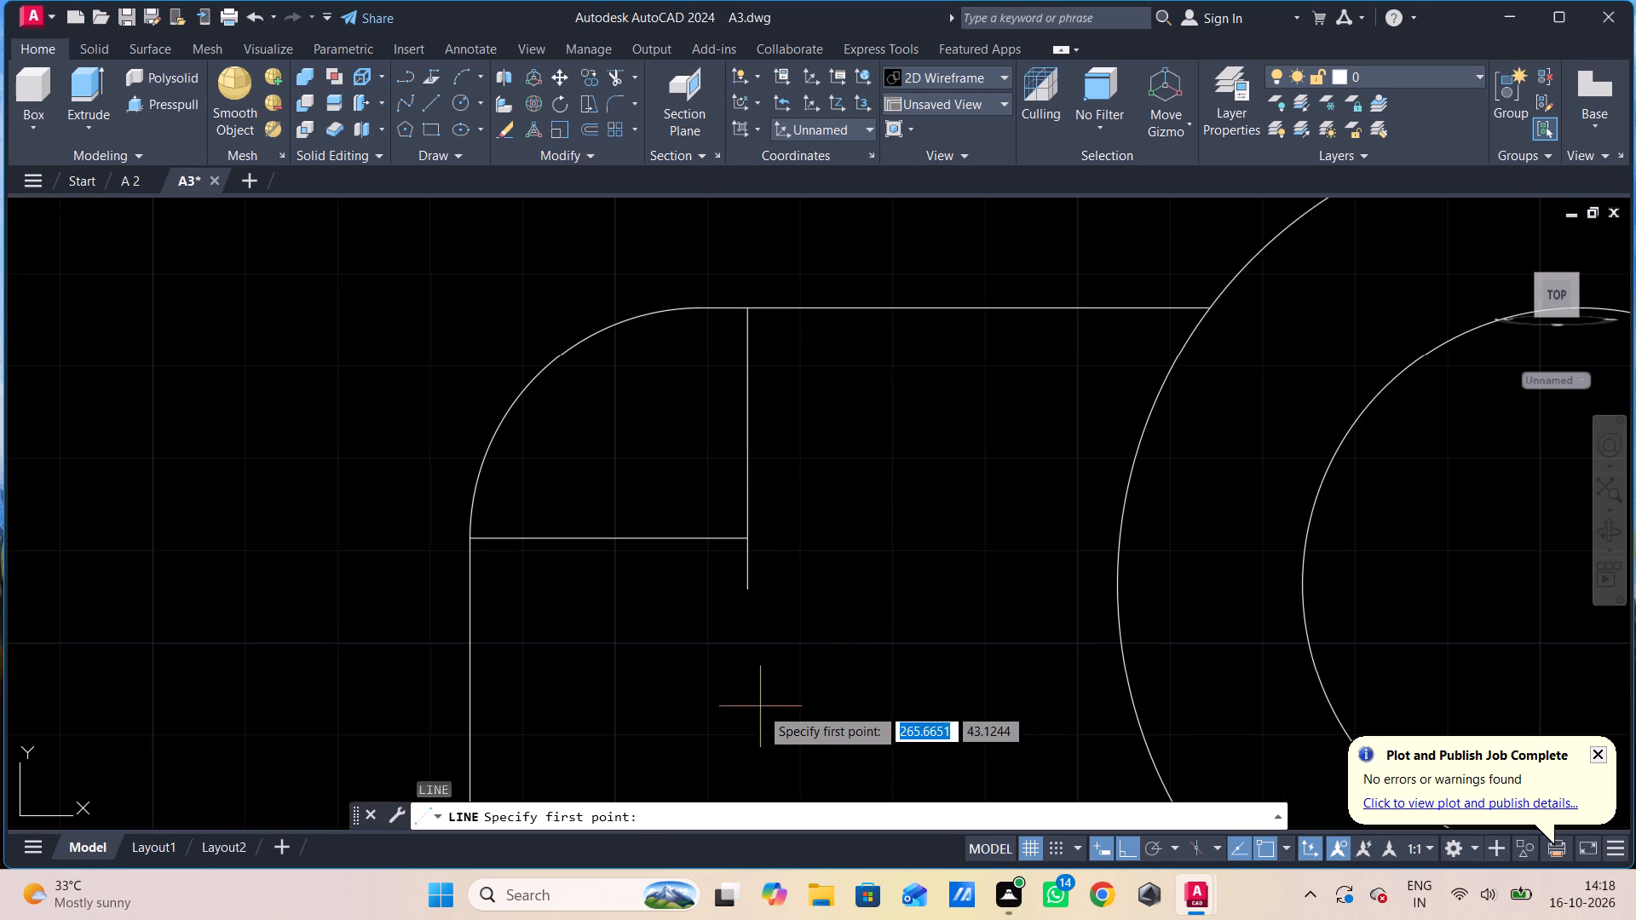
left_click(747, 594)
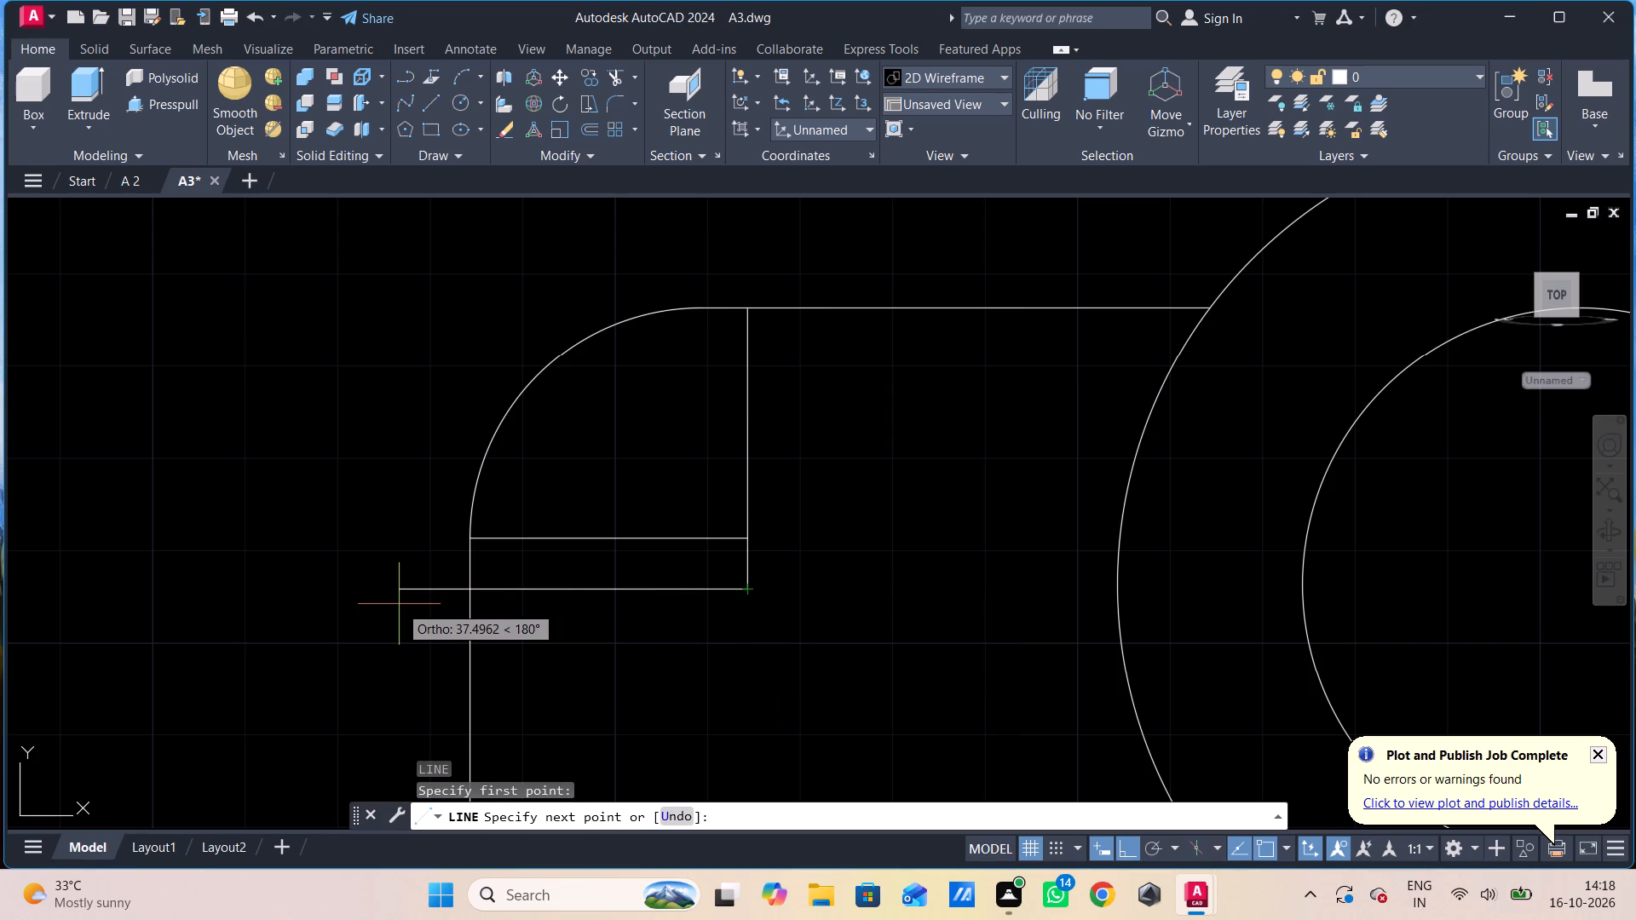
type("30")
key("Return")
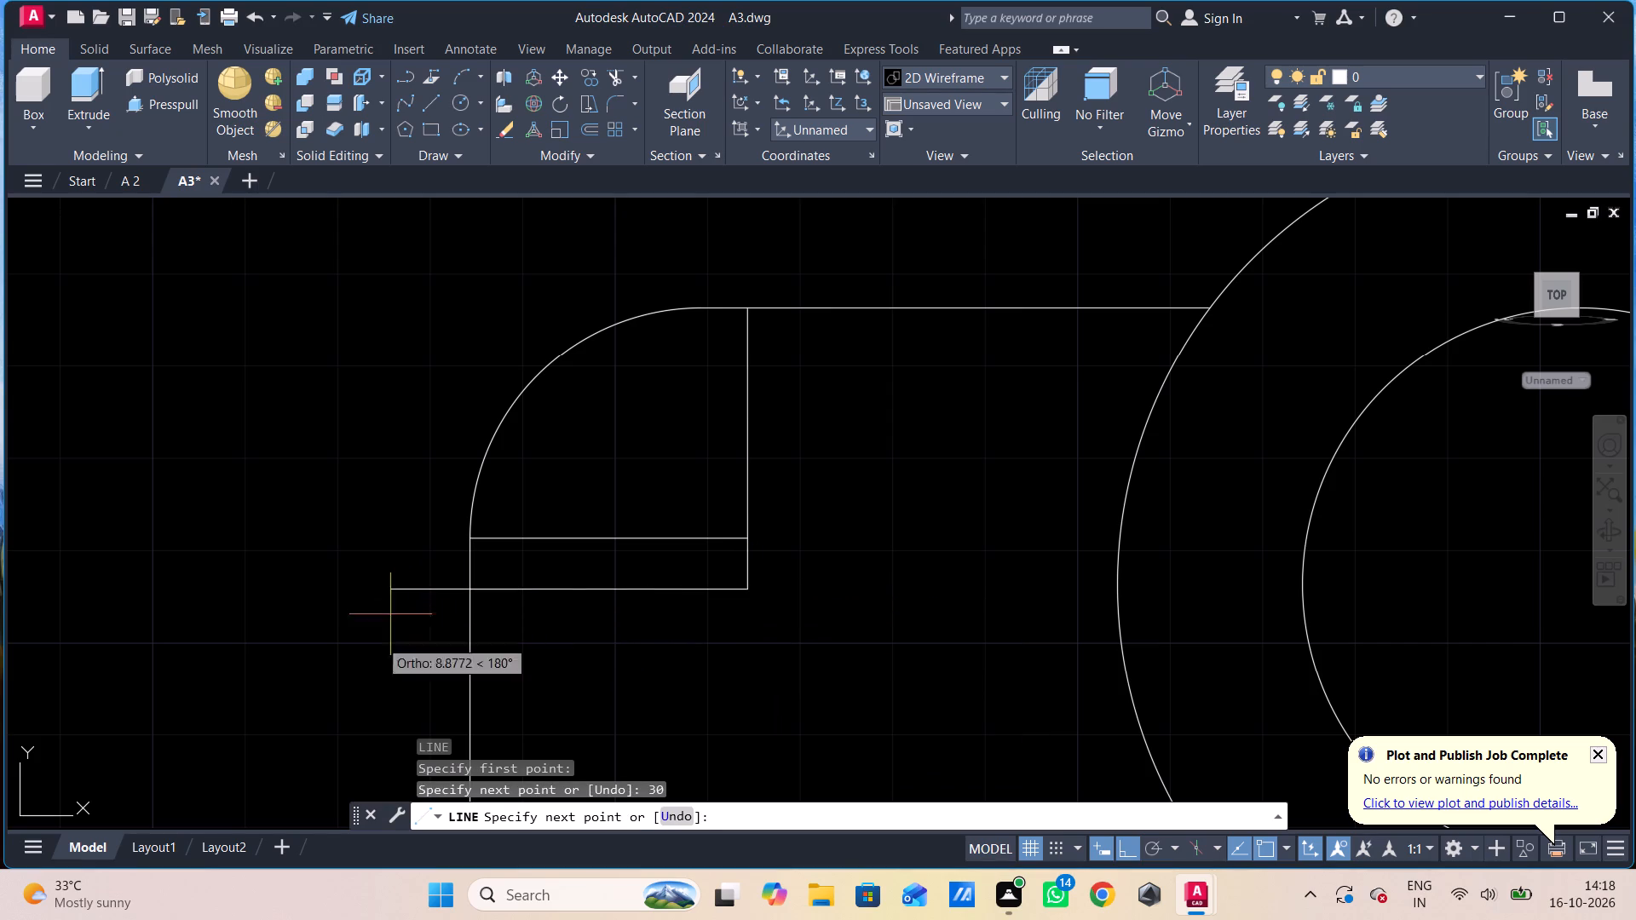
key("Escape")
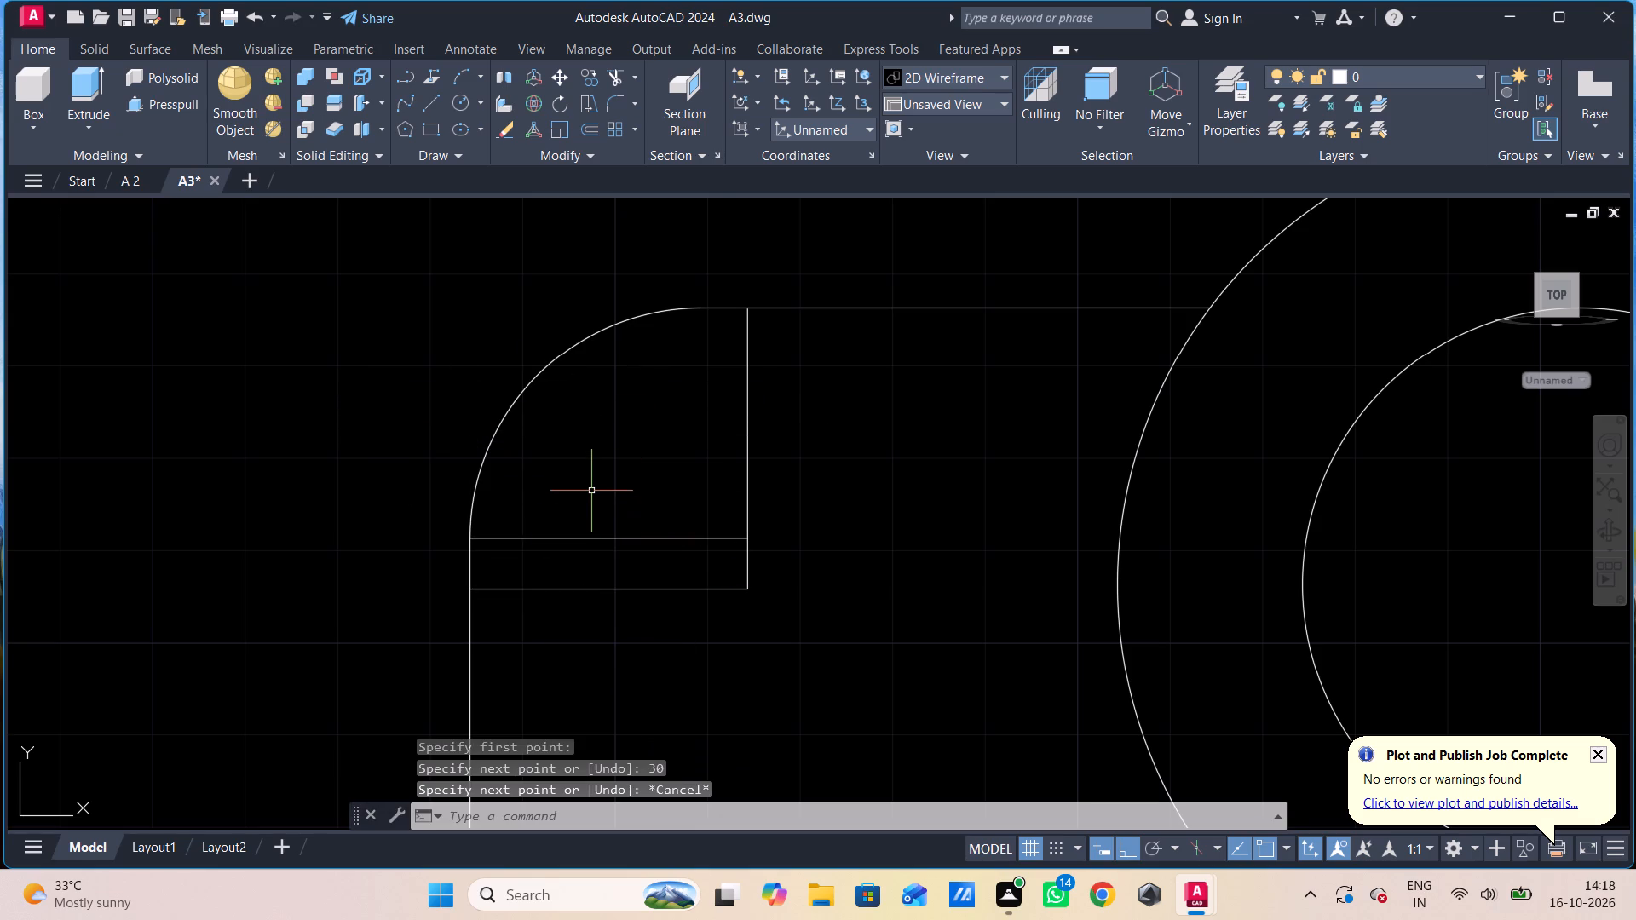
Erase the upper of the two horizontal guide lines below the rounded corner.
left_click(585, 540)
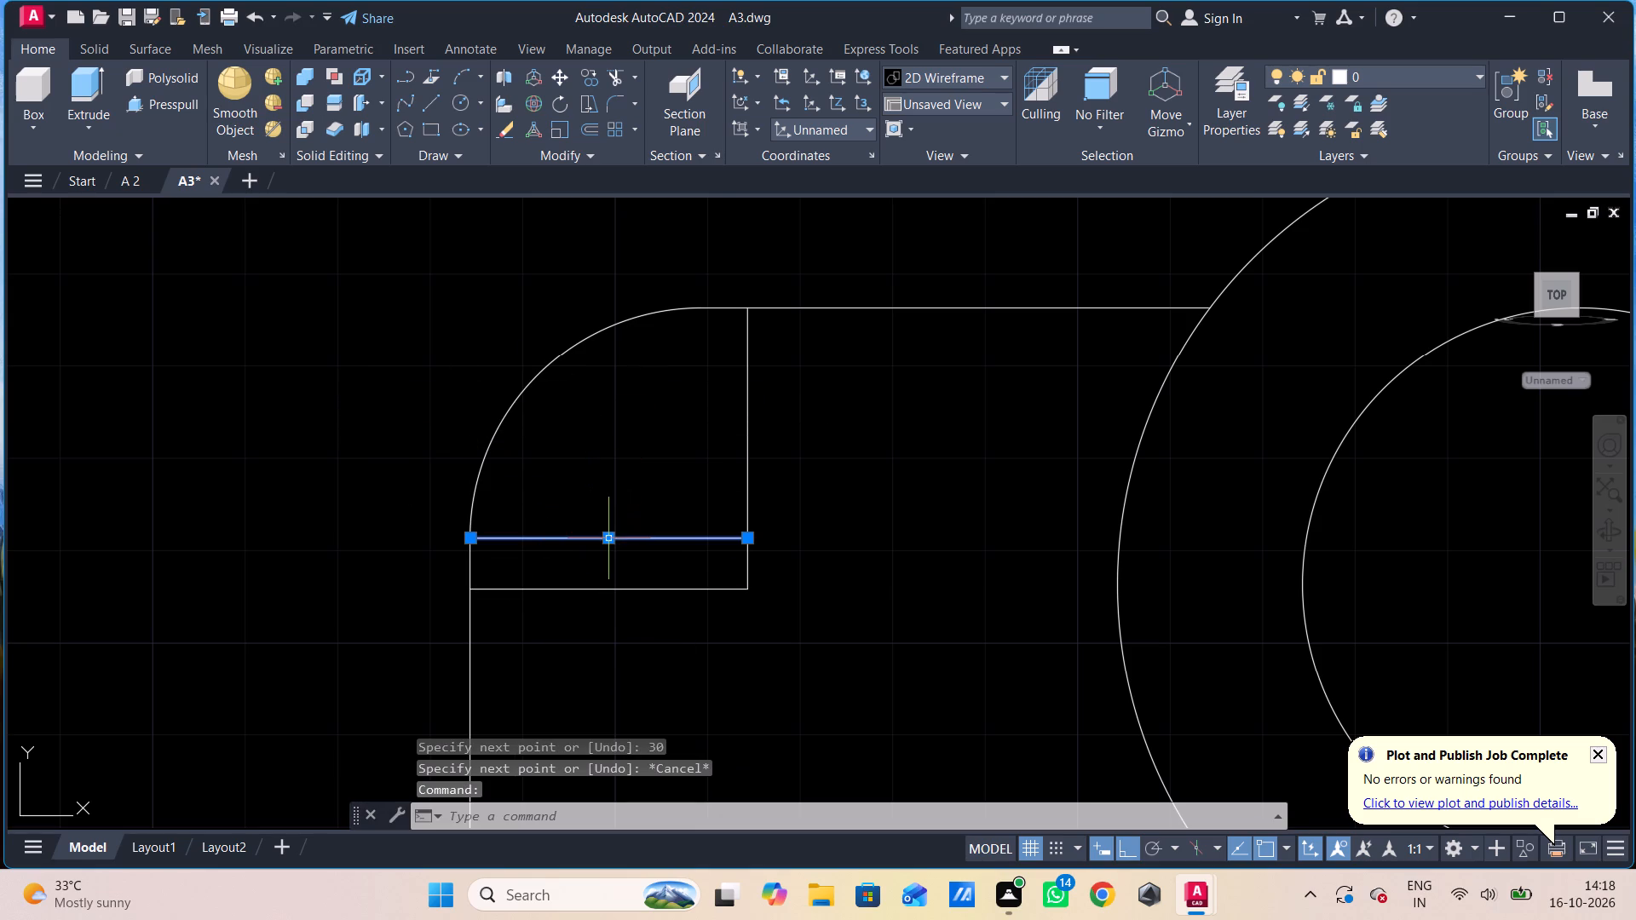
key("Delete")
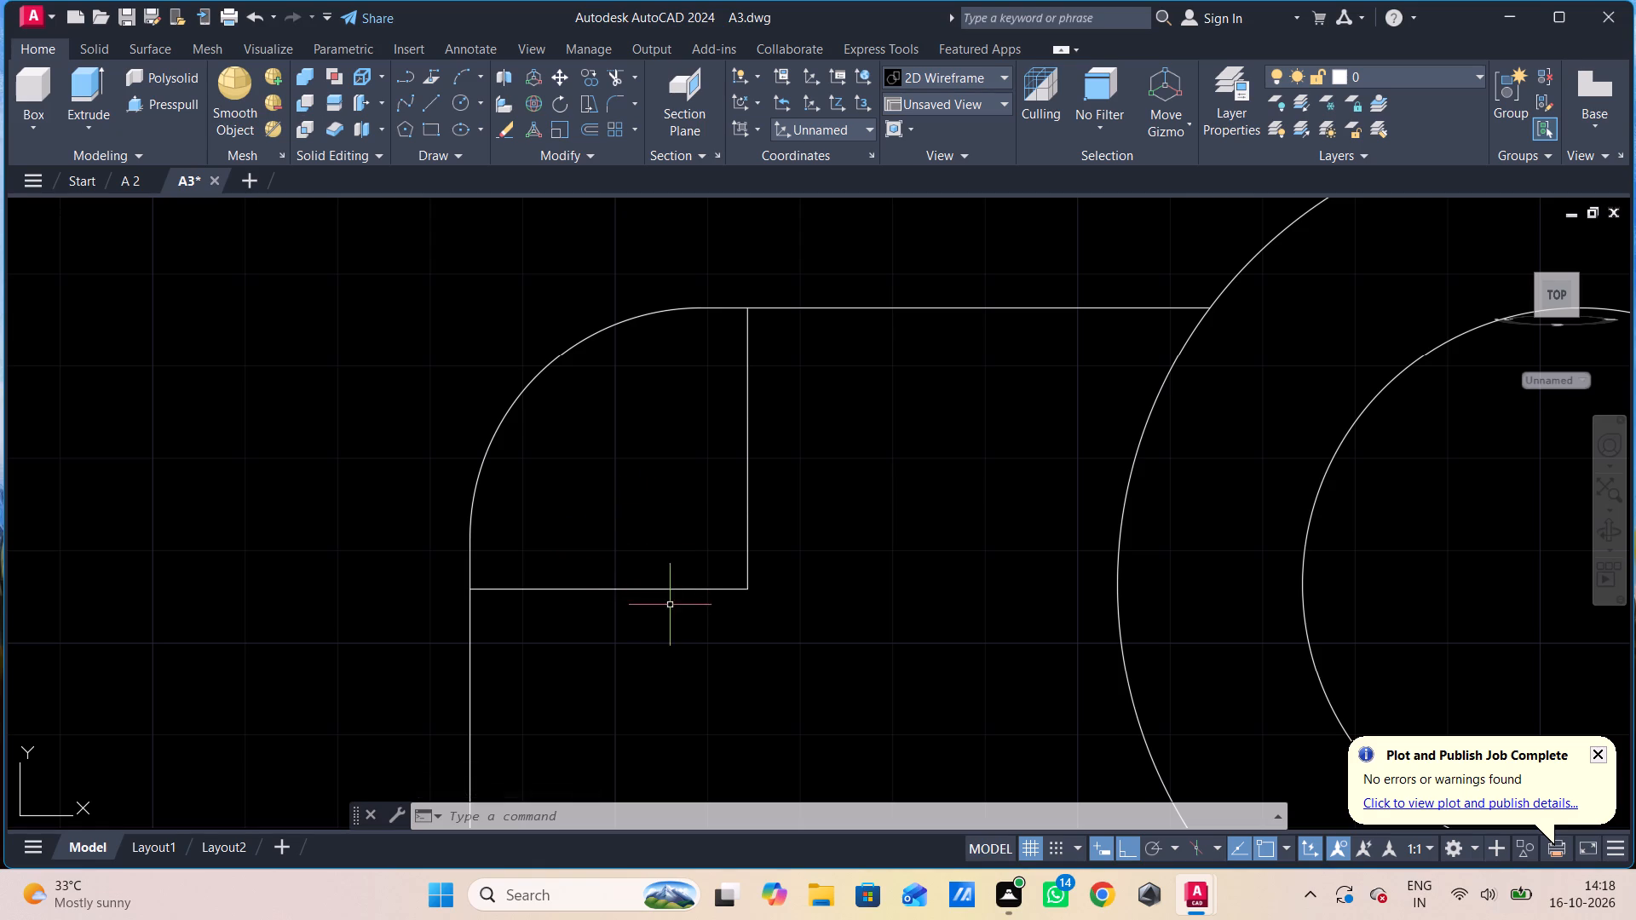
Draw a circle of radius 12.5 centred where the vertical and horizontal guide lines meet.
scroll(758, 472, "down", 2)
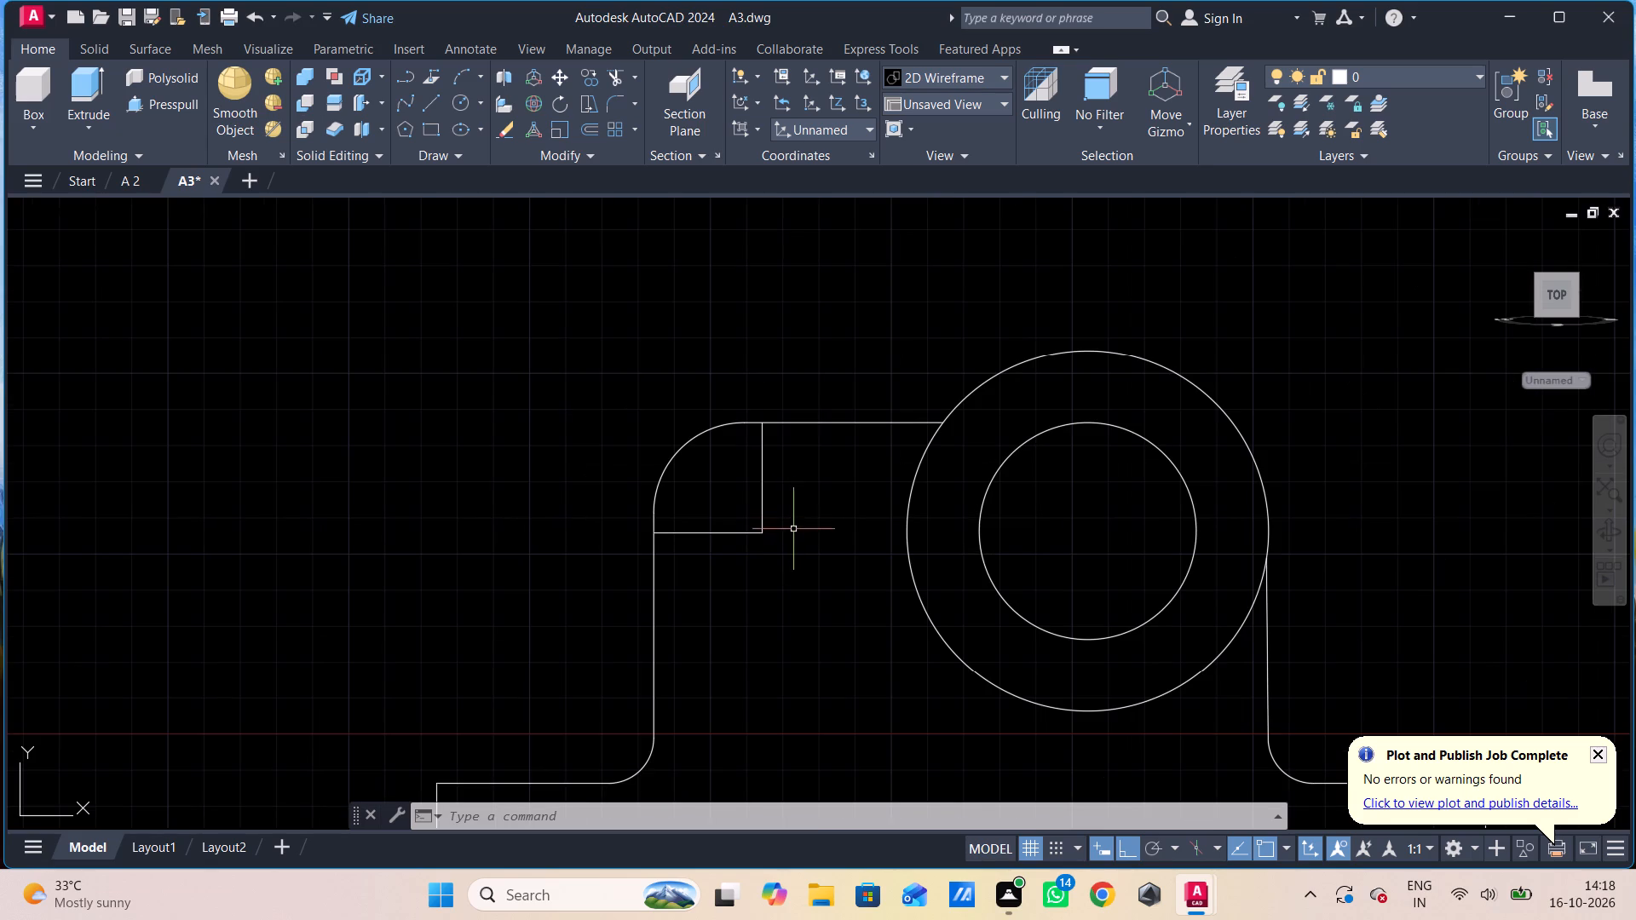
key("c")
key("space")
left_click(760, 538)
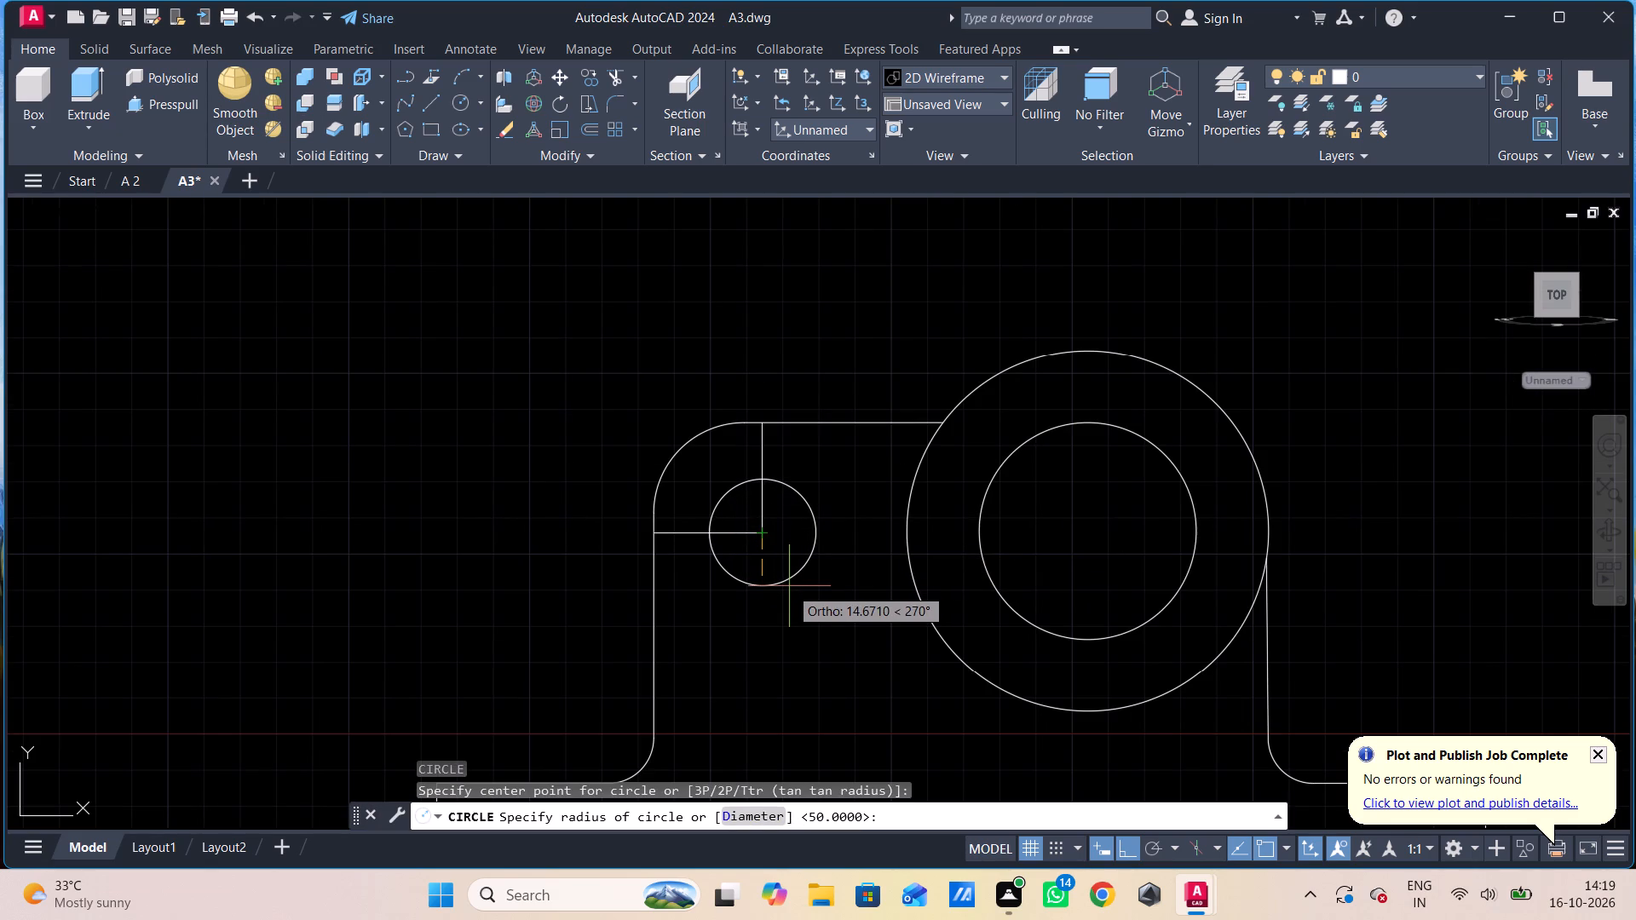
type("12.5")
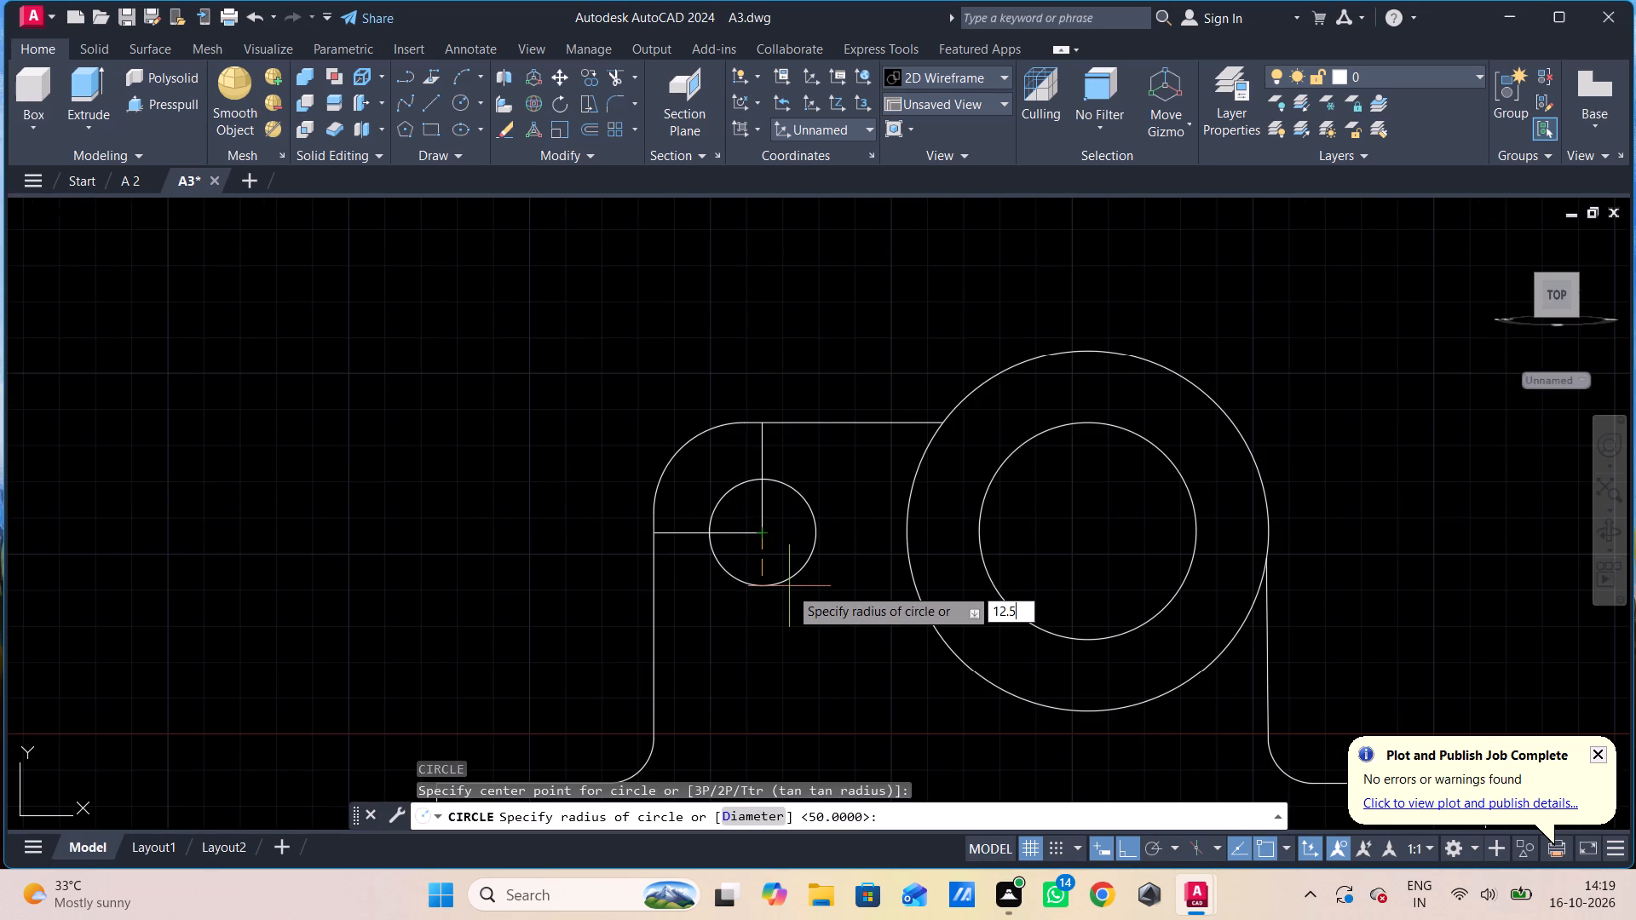
key("Return")
key("Escape")
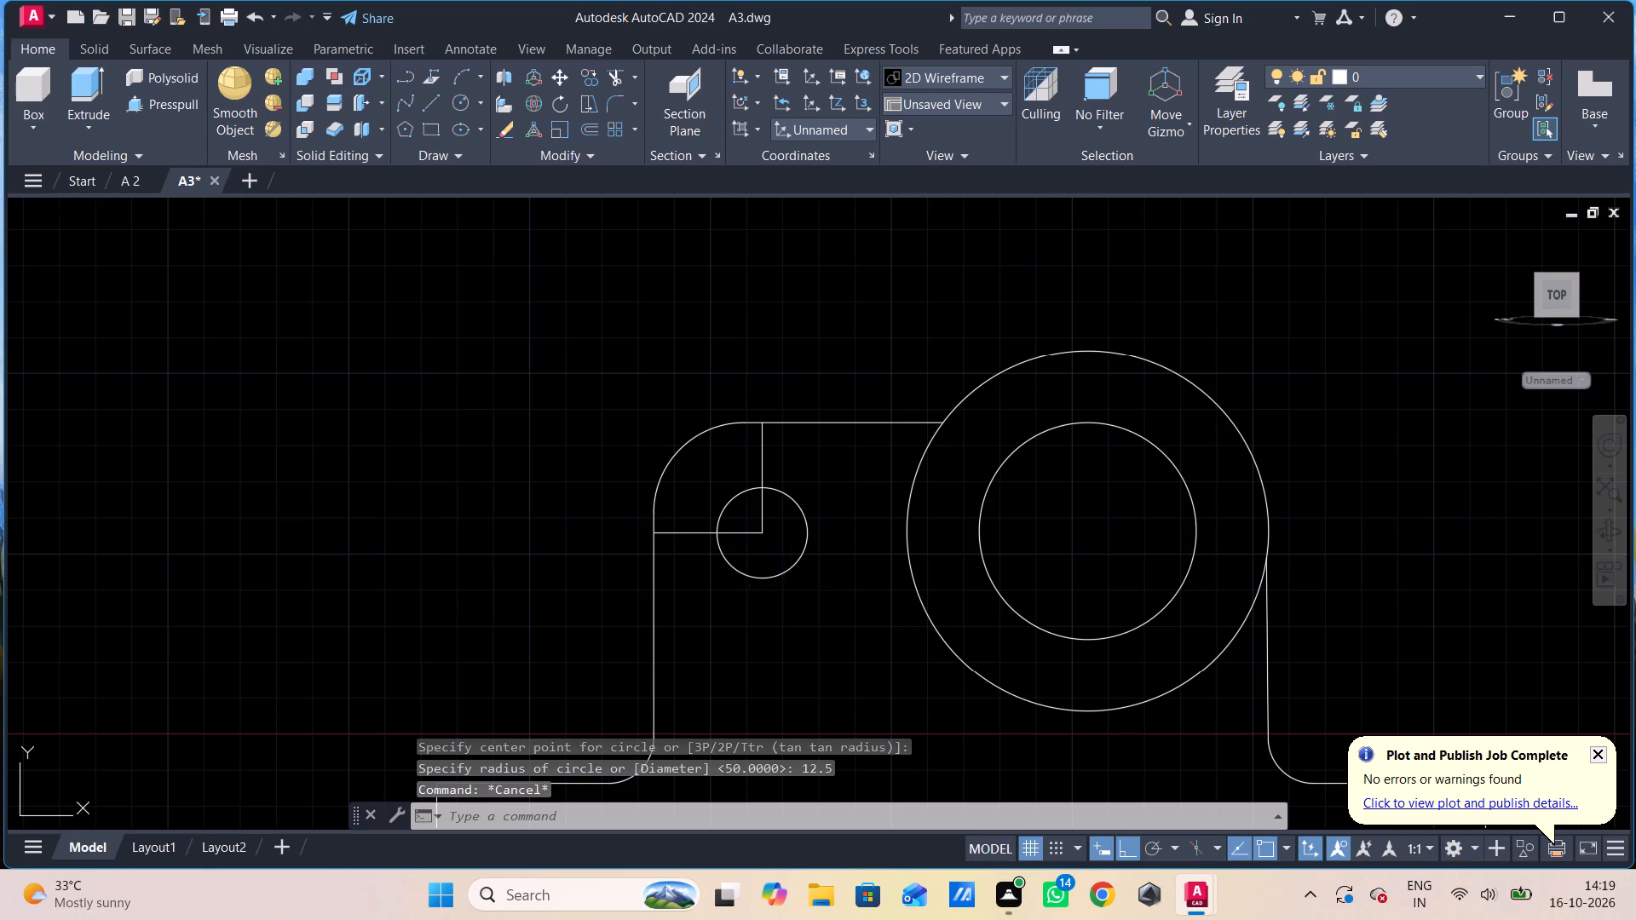
Erase the vertical and horizontal guide lines that meet at the small circle's centre.
left_click(762, 474)
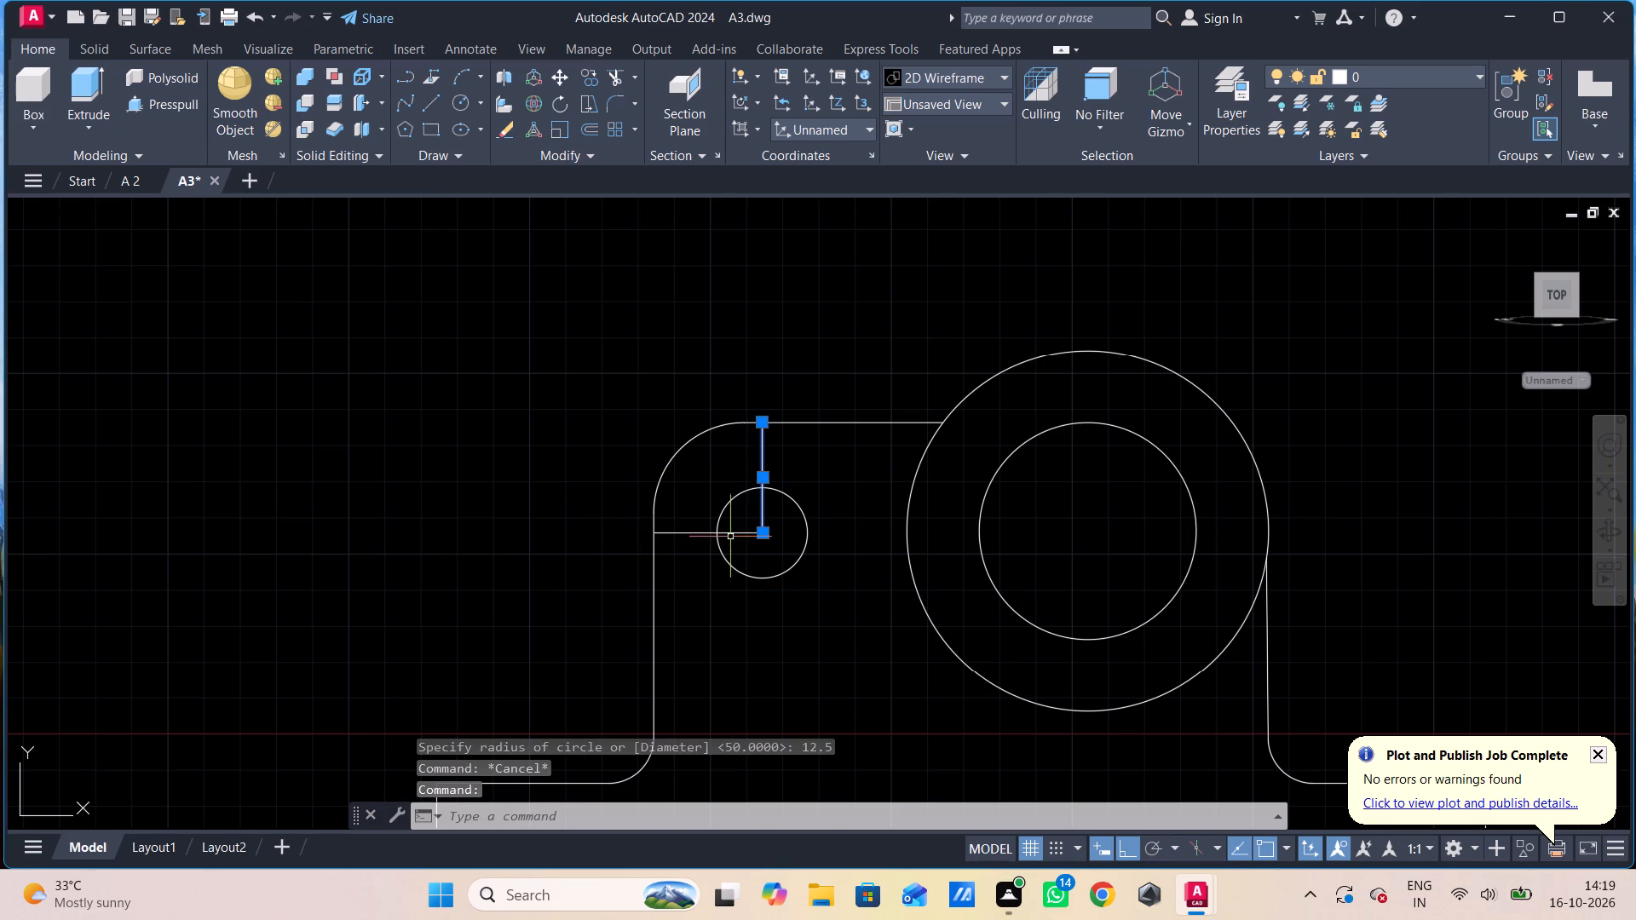
left_click(730, 530)
left_click(734, 547)
left_click(737, 534)
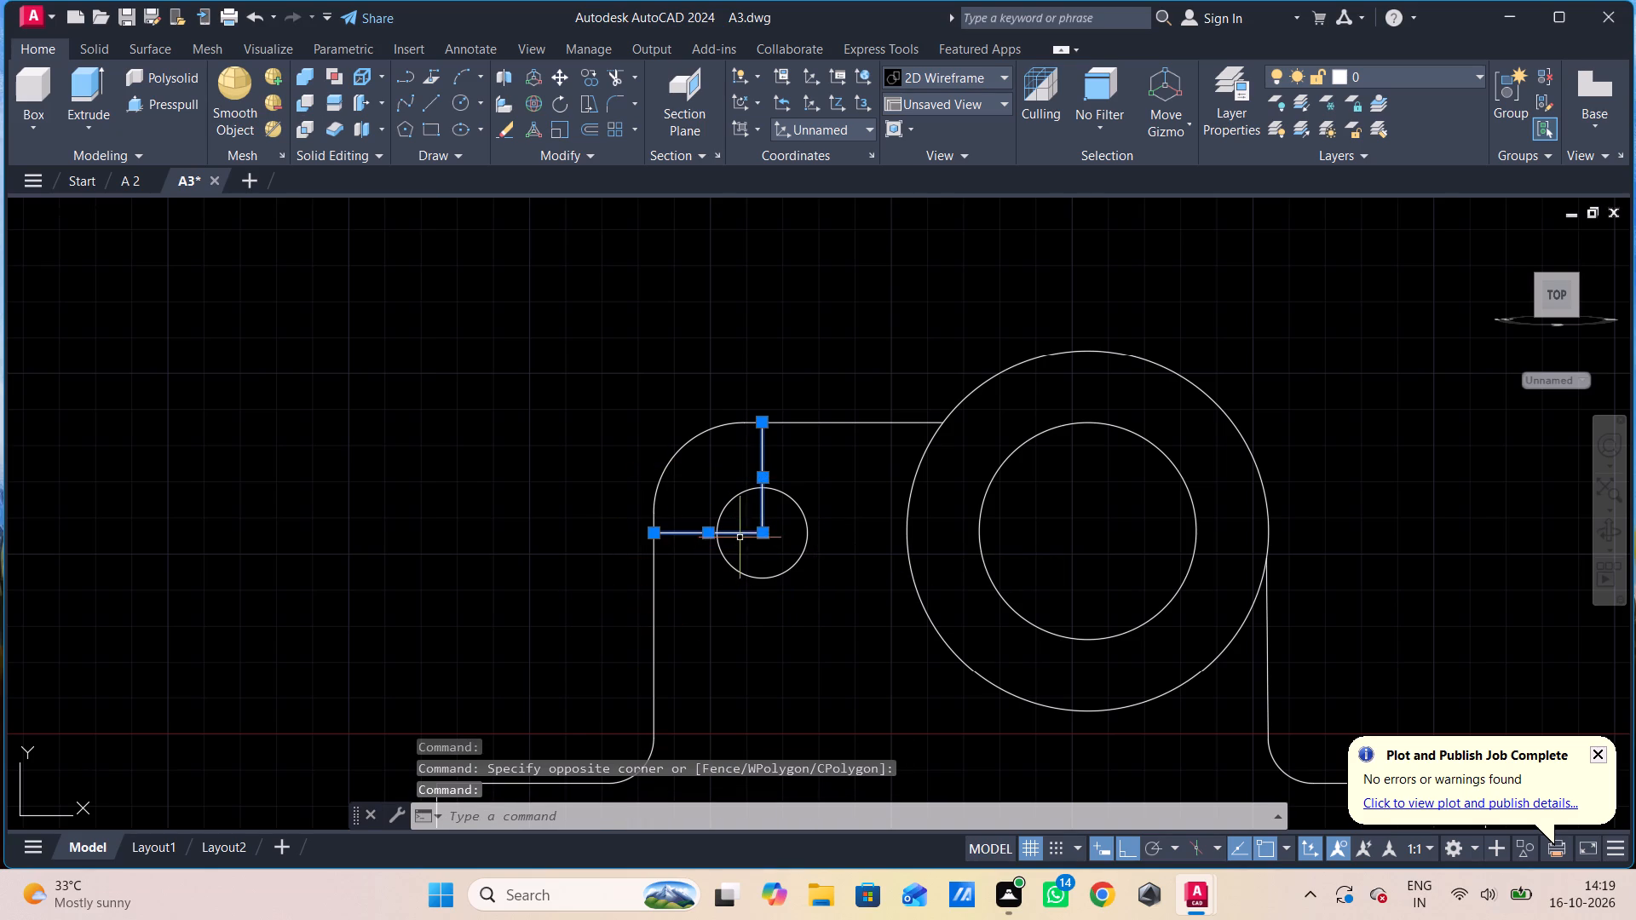
key("Delete")
Presspull the bracket profile area around the small hole to an extrusion height of -25.
scroll(771, 545, "down", 1)
middle_click_drag(777, 561, 779, 561)
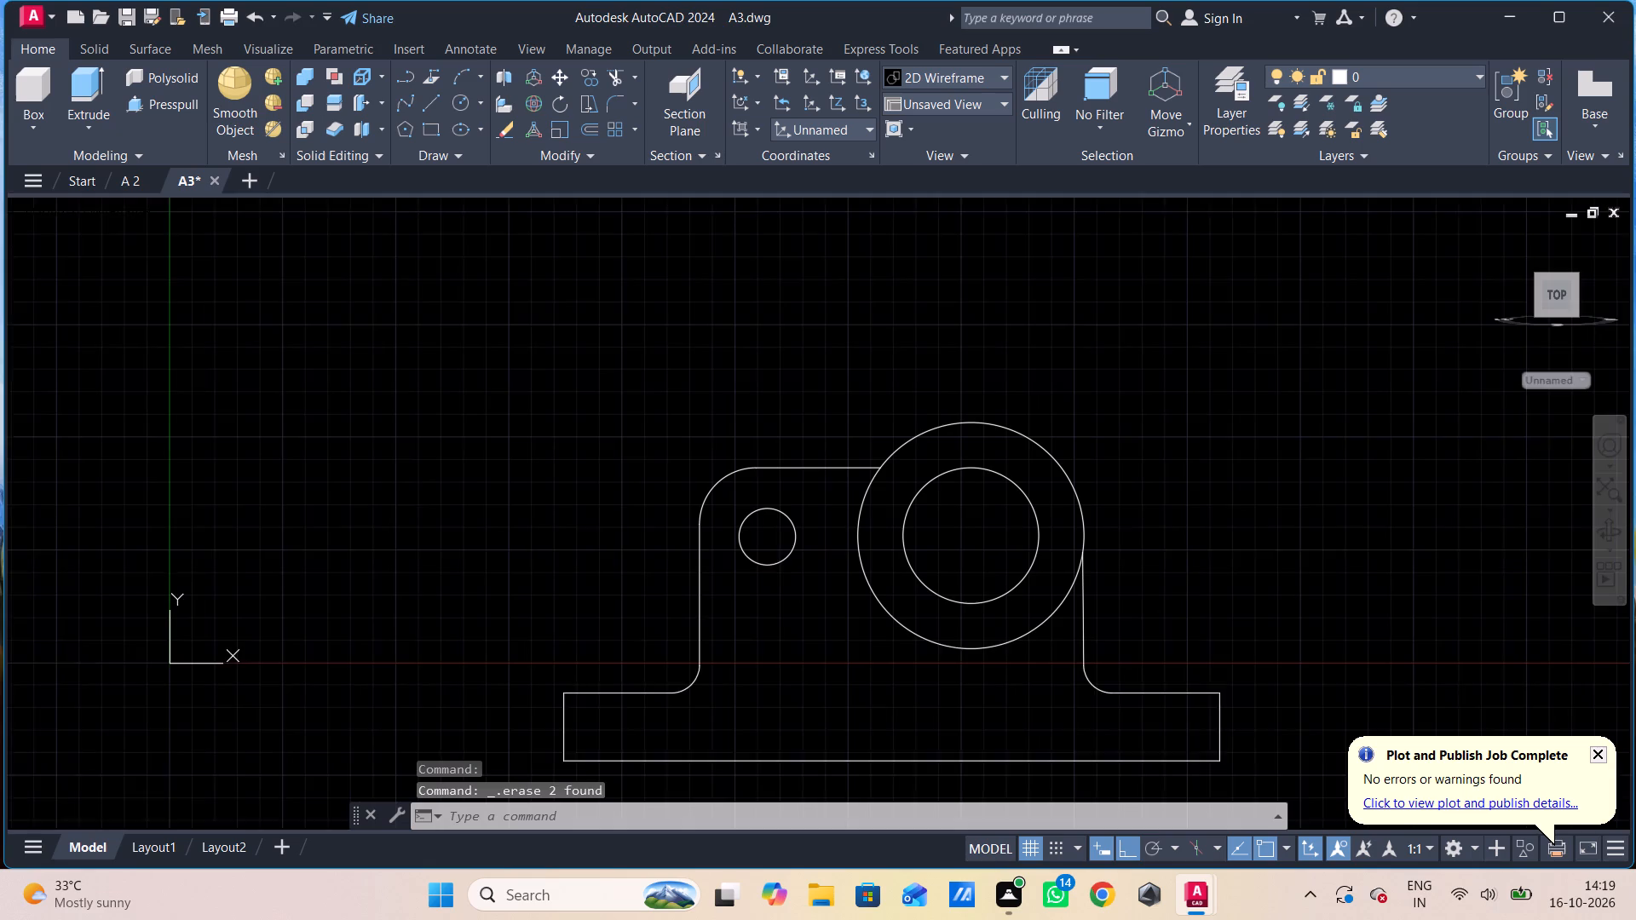
middle_click_drag(779, 561, 777, 513)
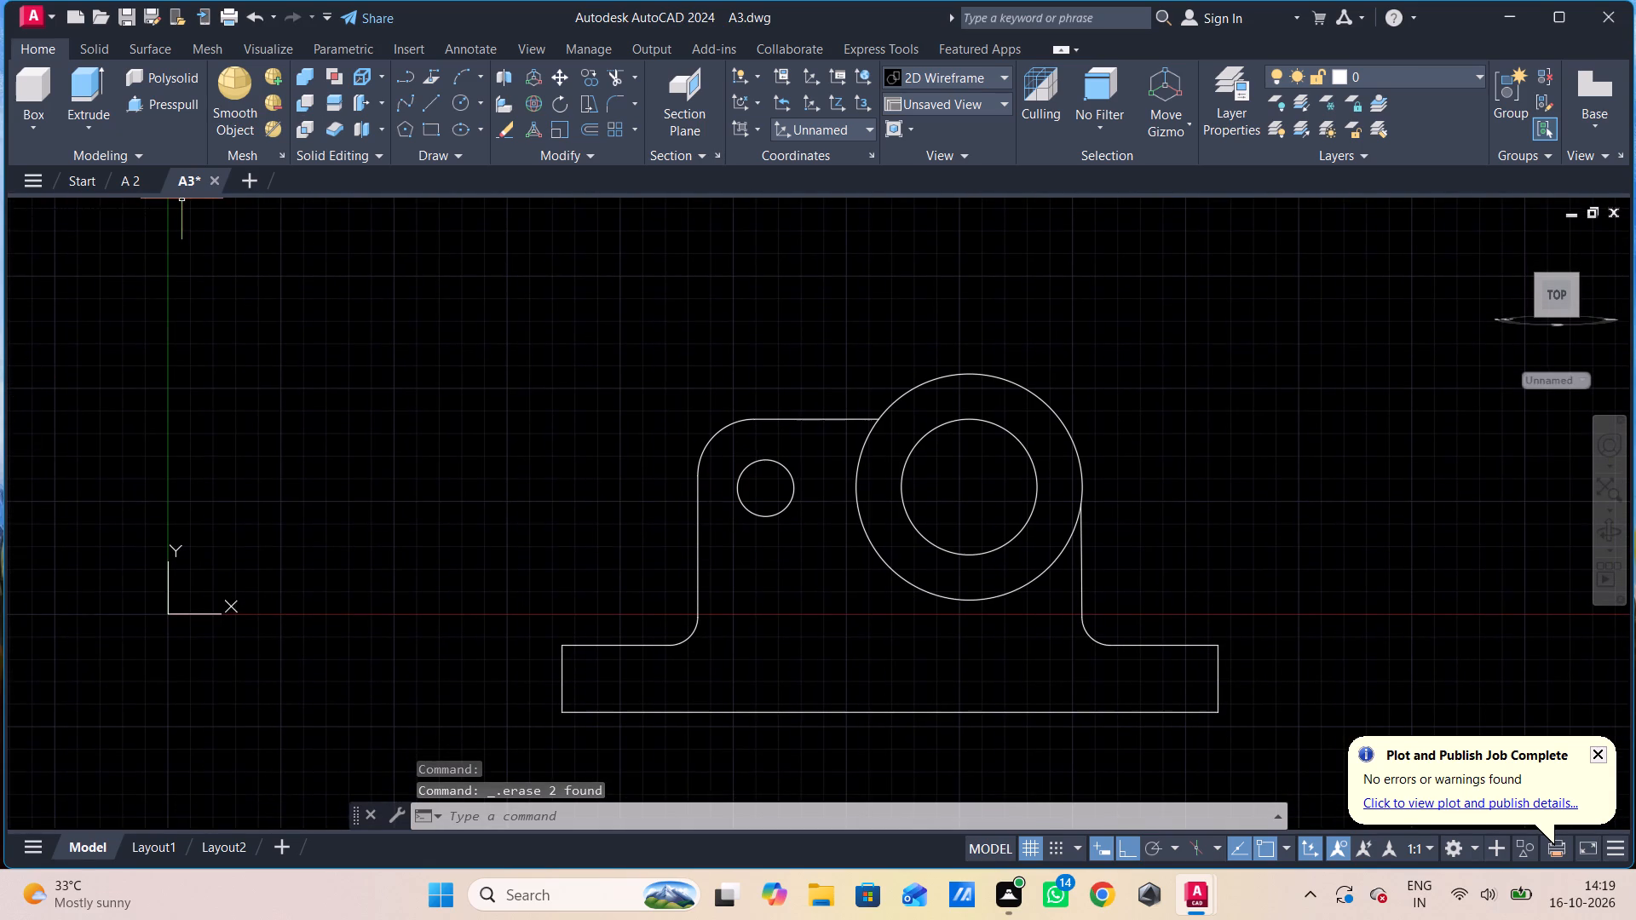
left_click(161, 95)
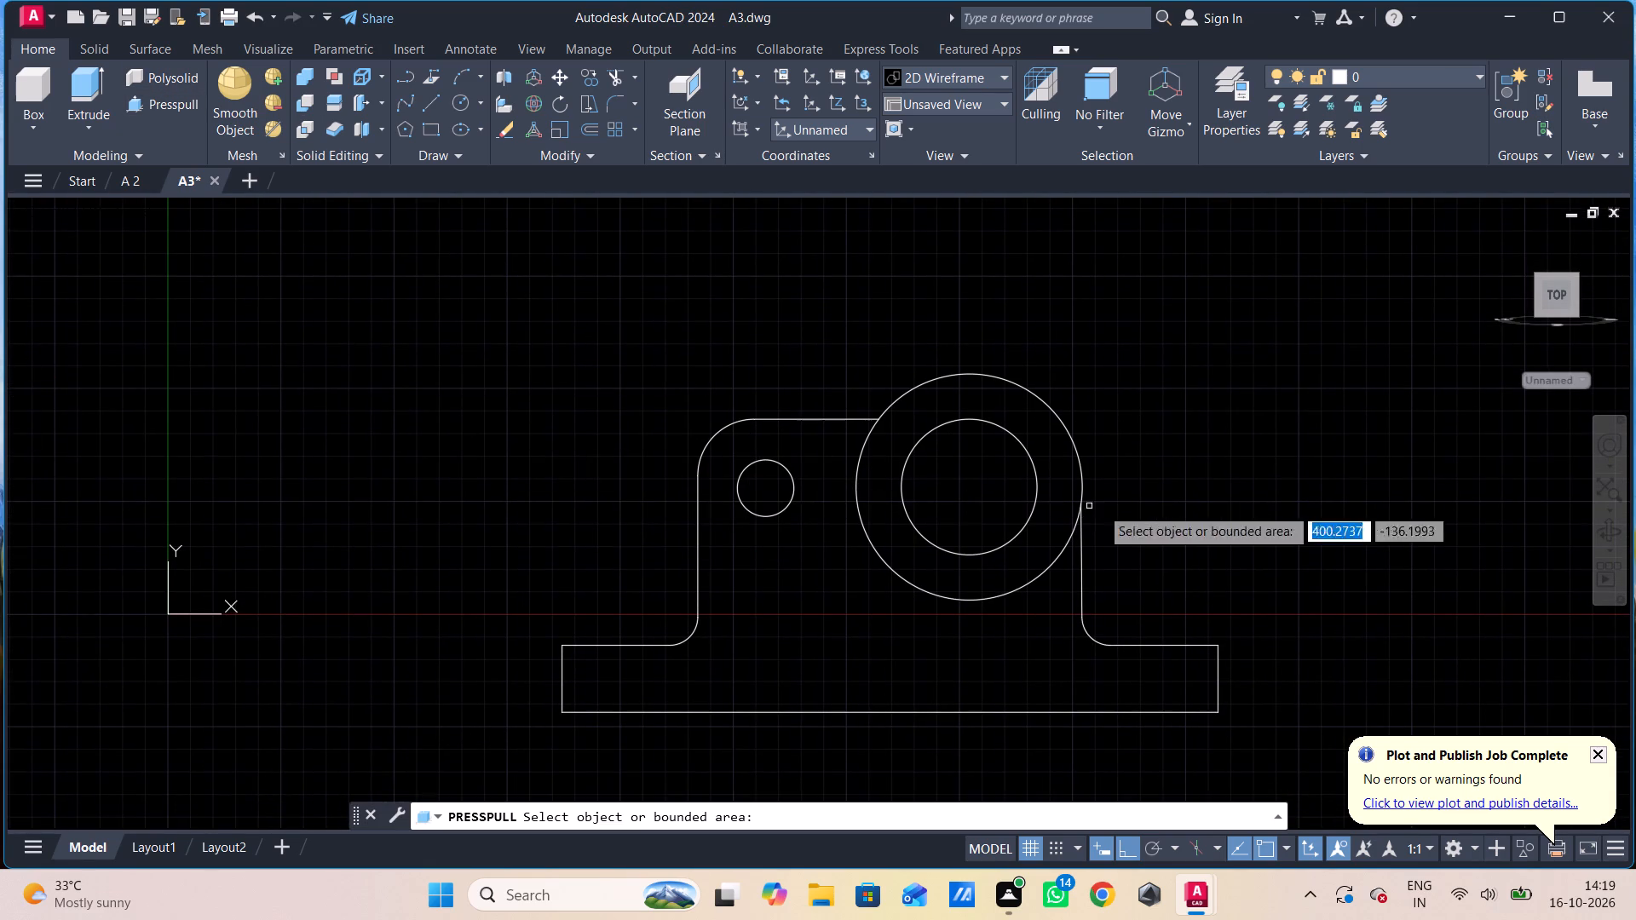
middle_click_drag(1263, 480, 1161, 523, "shift")
left_click(1023, 637)
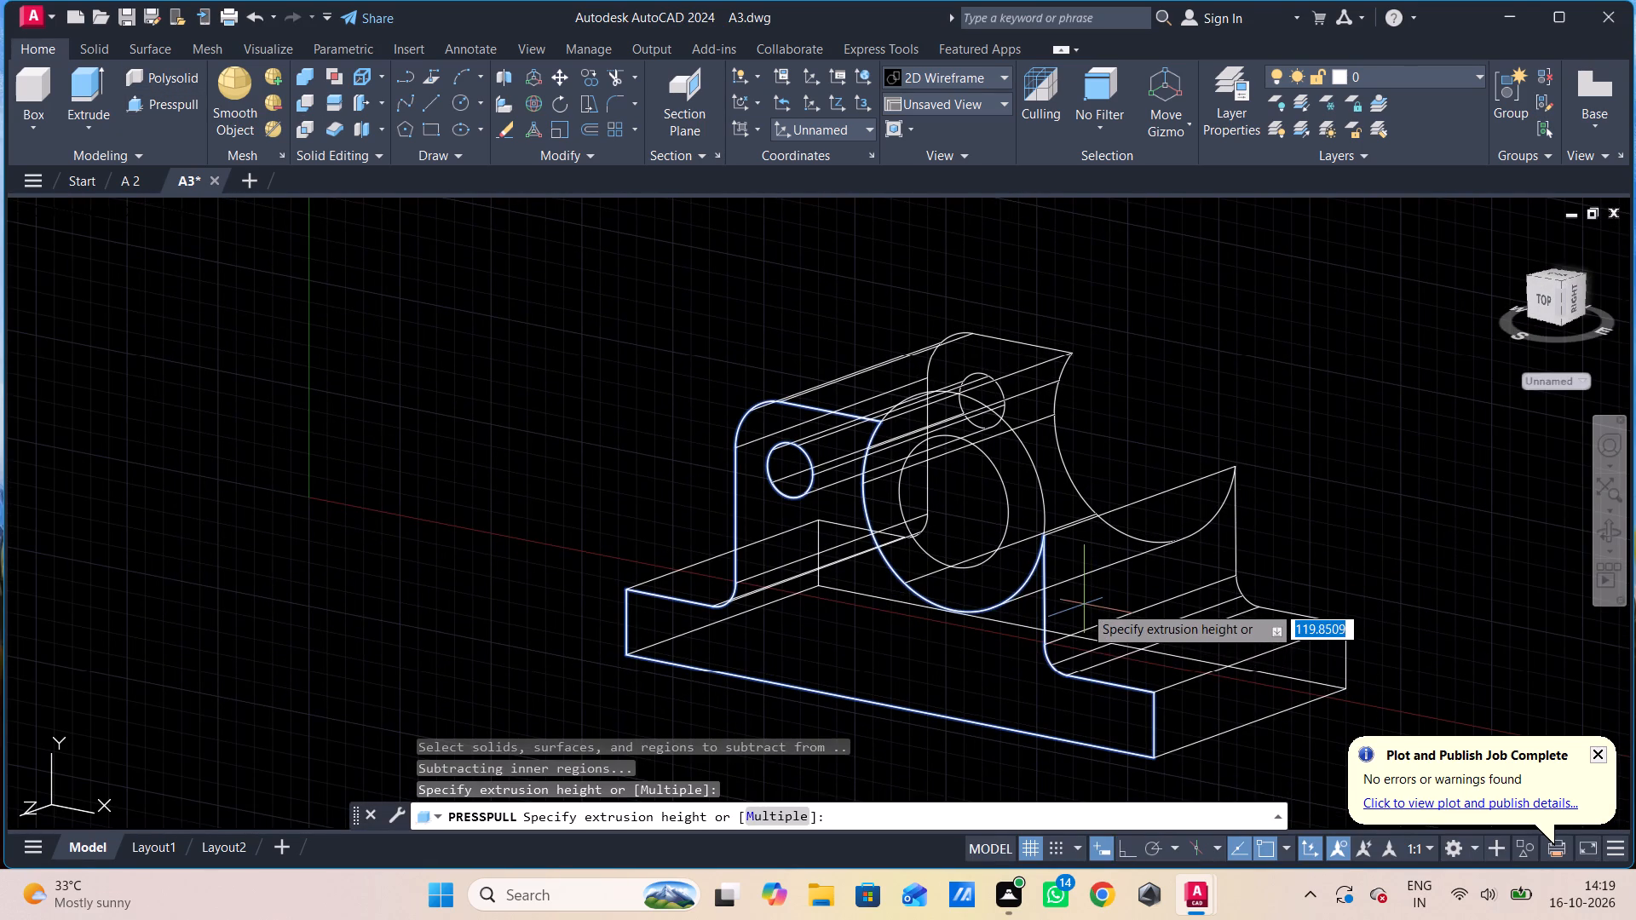
key("2")
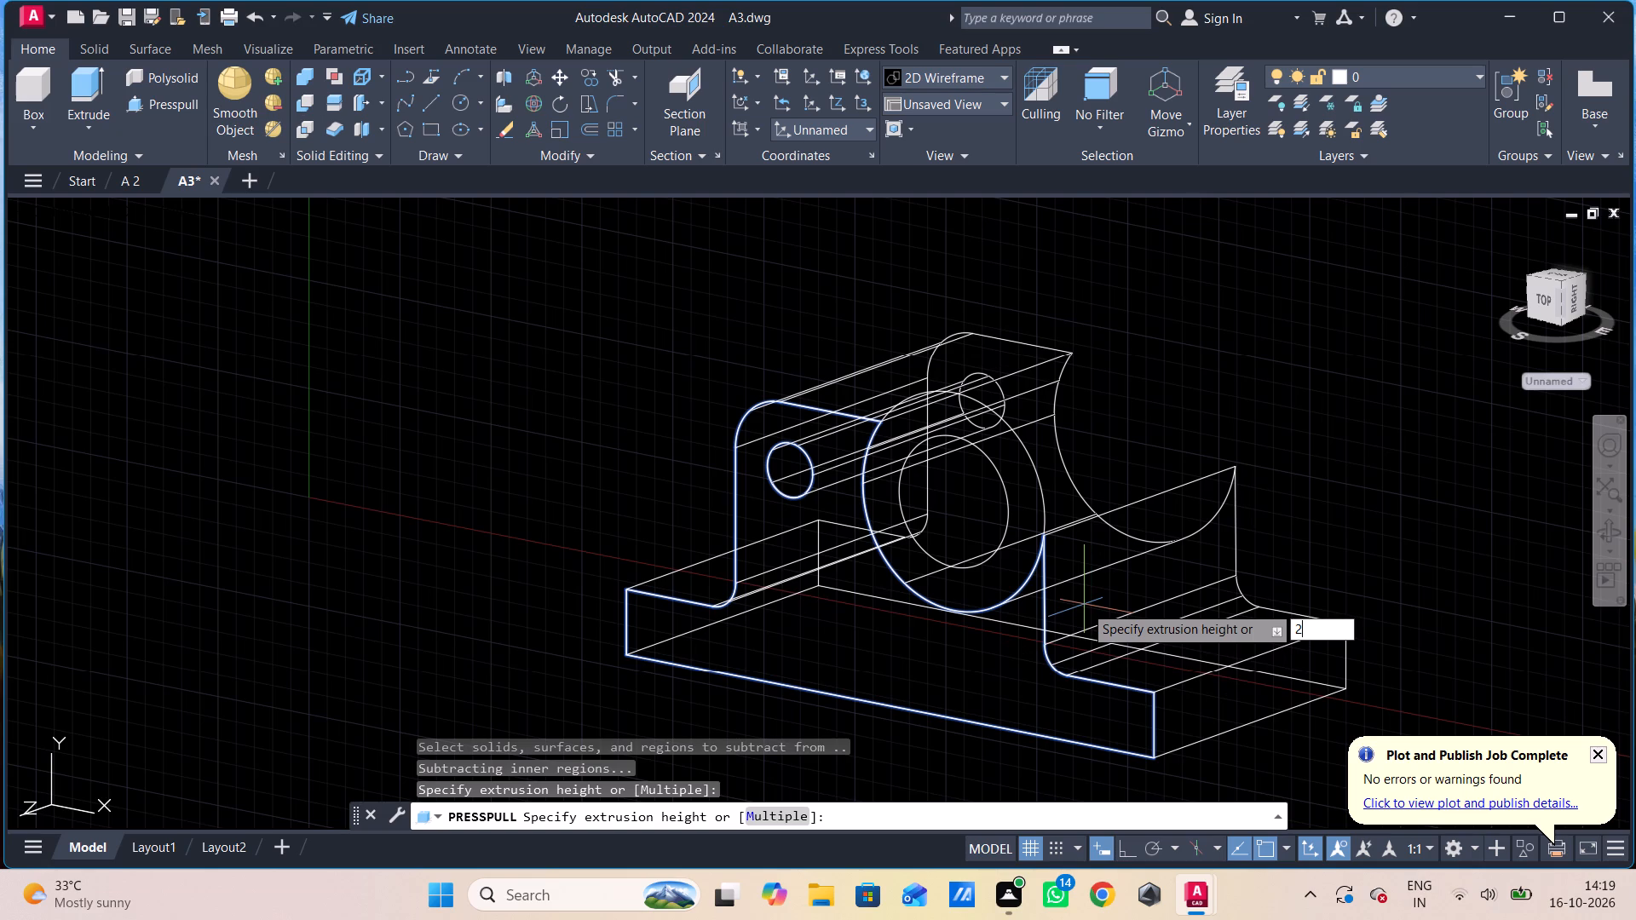
key("BackSpace")
type("-25")
key("Return")
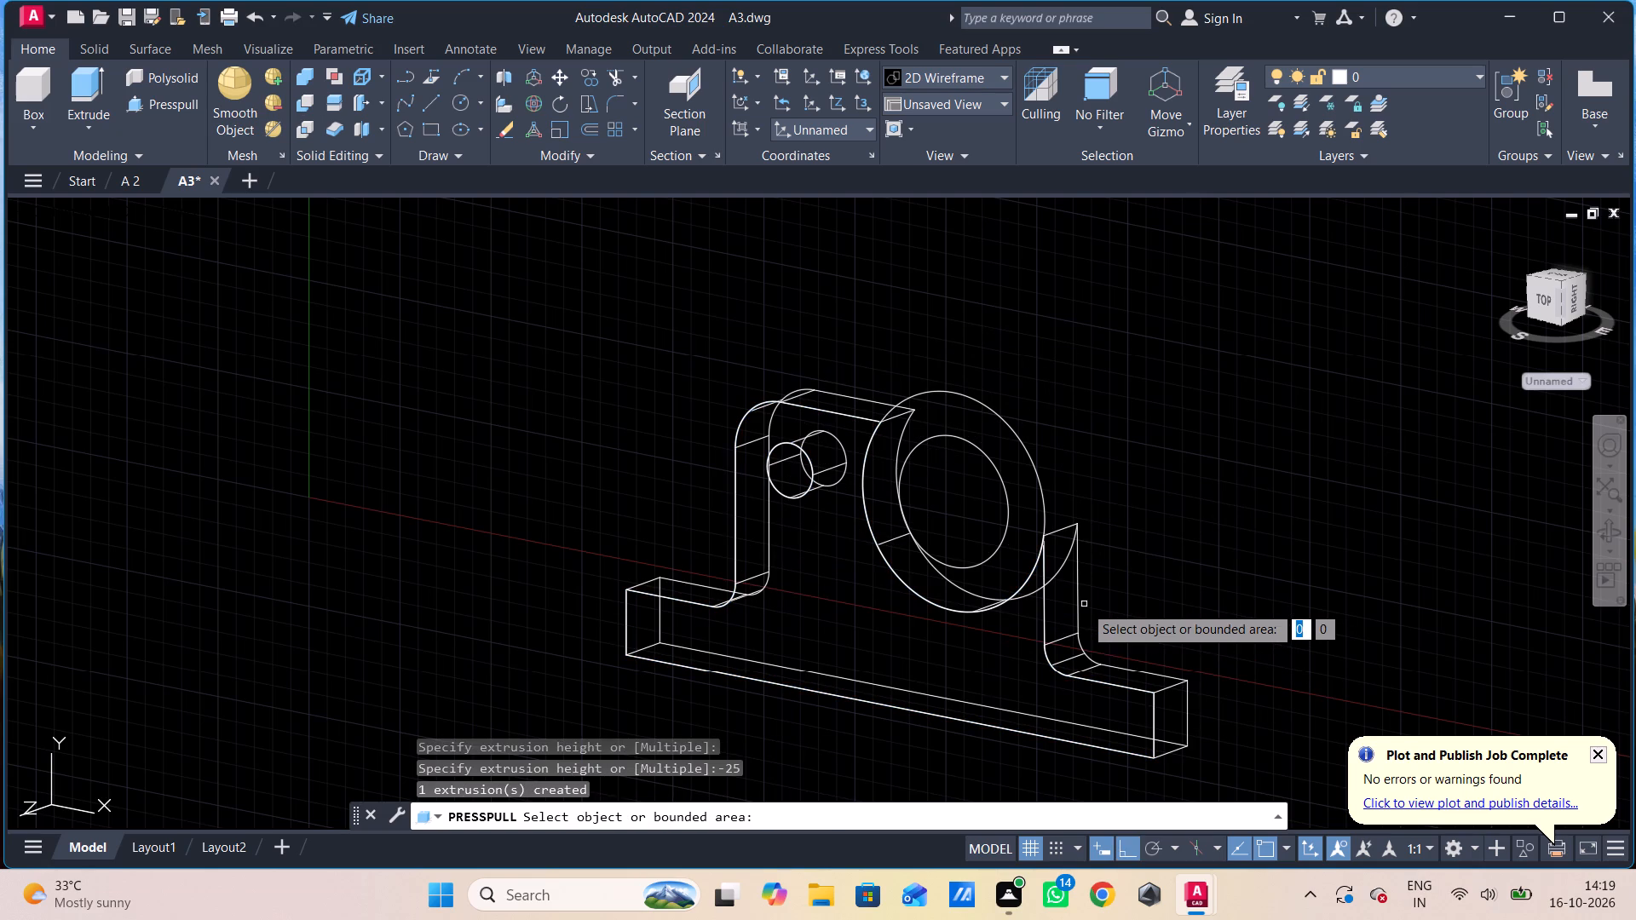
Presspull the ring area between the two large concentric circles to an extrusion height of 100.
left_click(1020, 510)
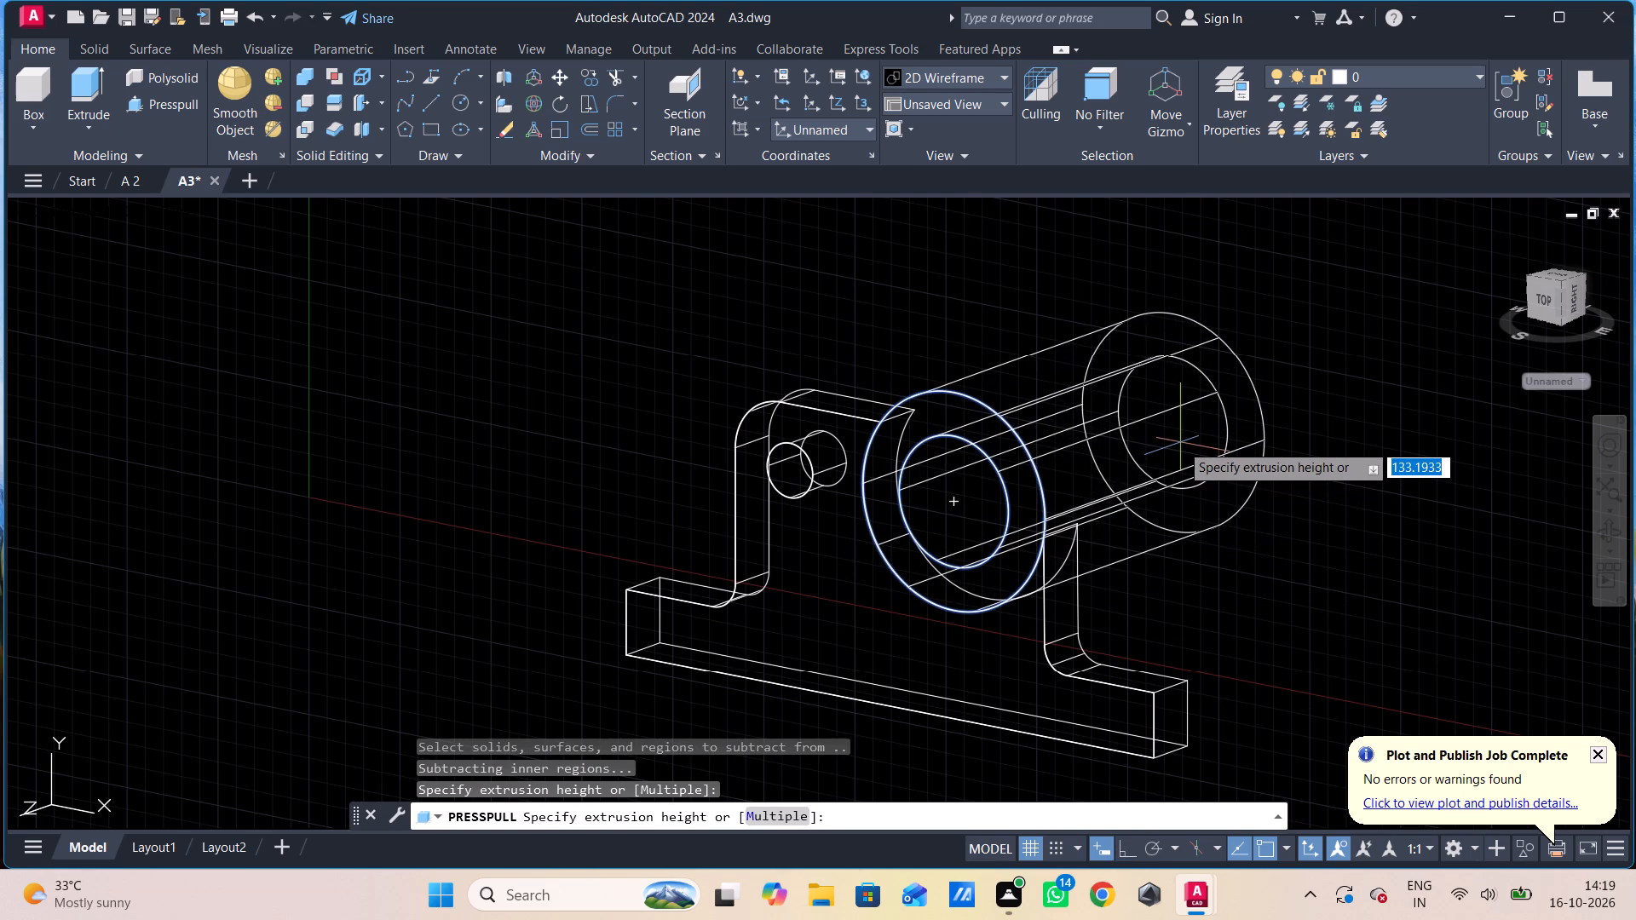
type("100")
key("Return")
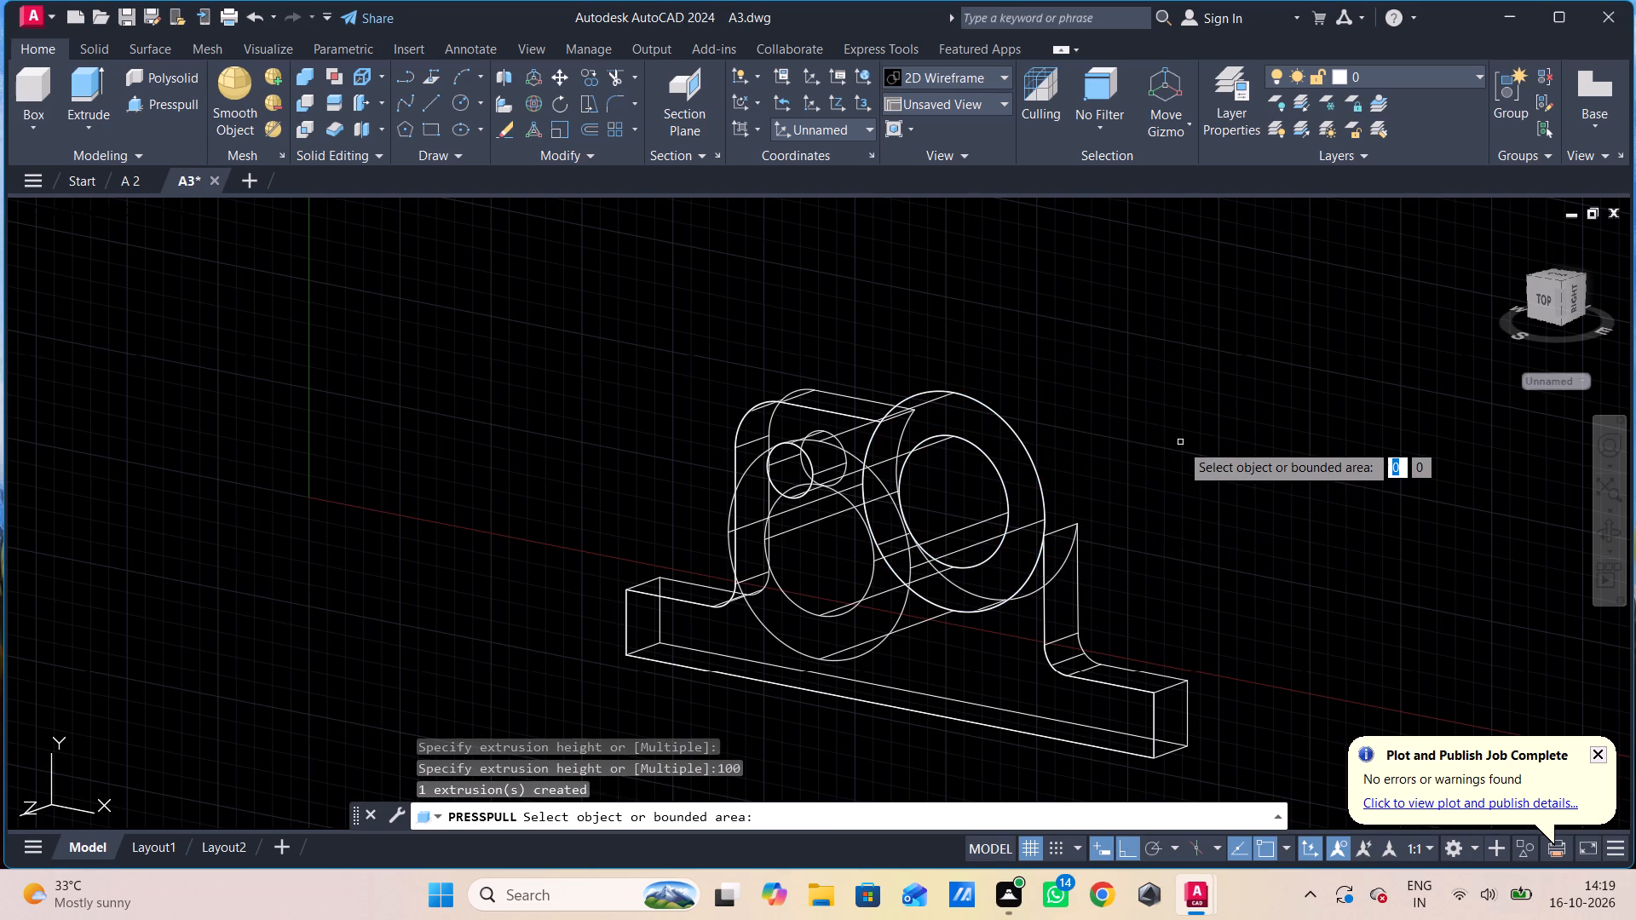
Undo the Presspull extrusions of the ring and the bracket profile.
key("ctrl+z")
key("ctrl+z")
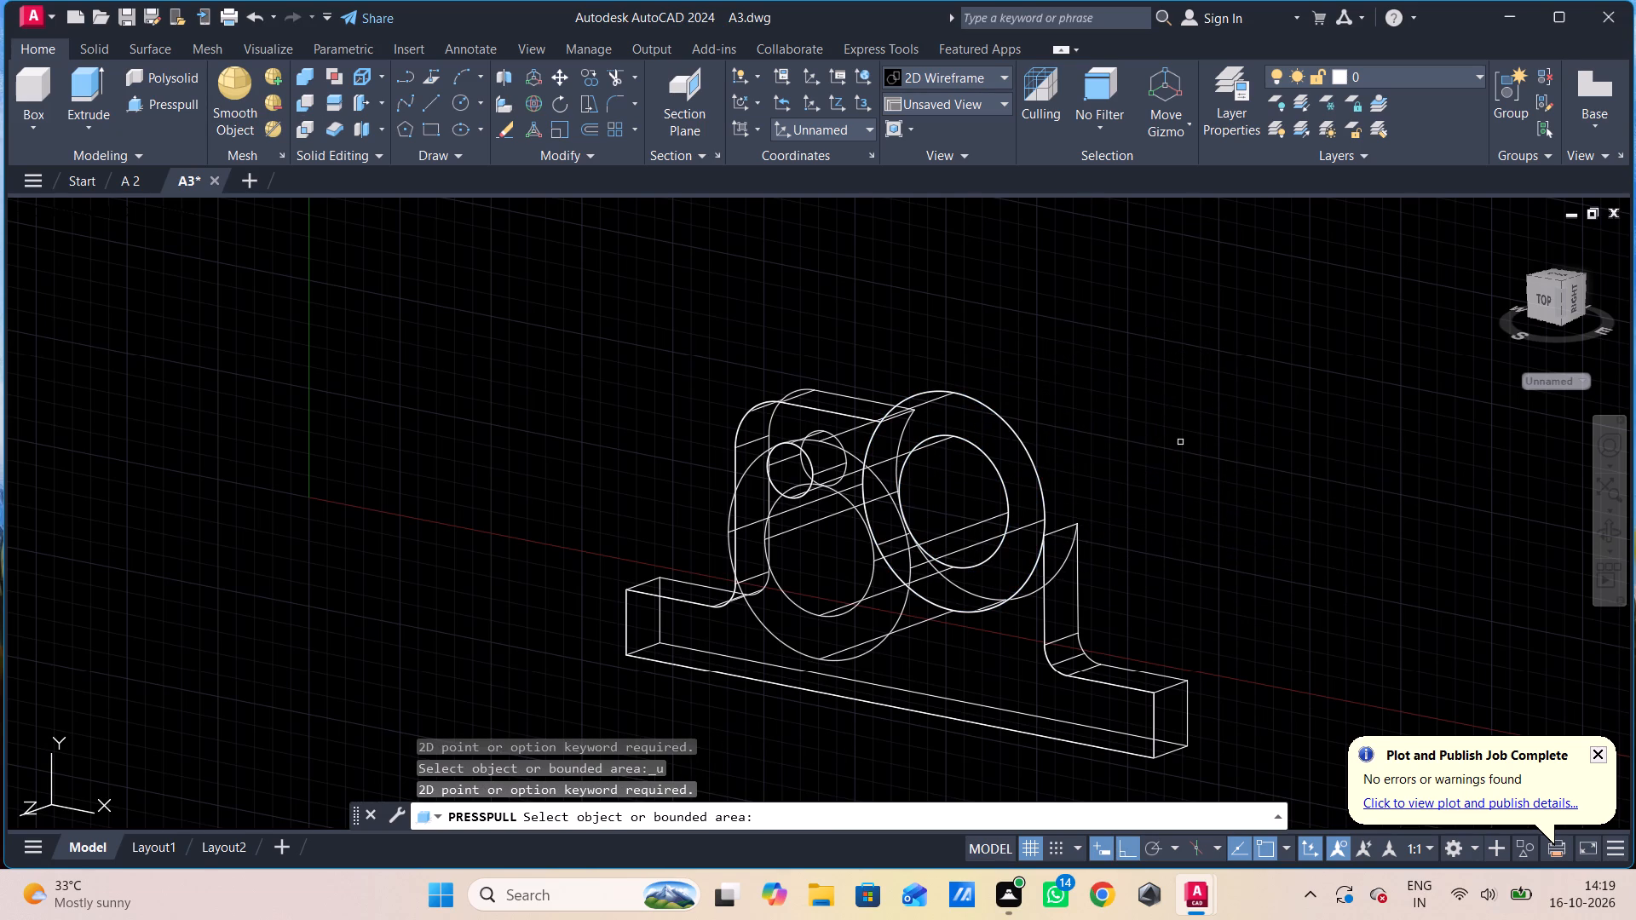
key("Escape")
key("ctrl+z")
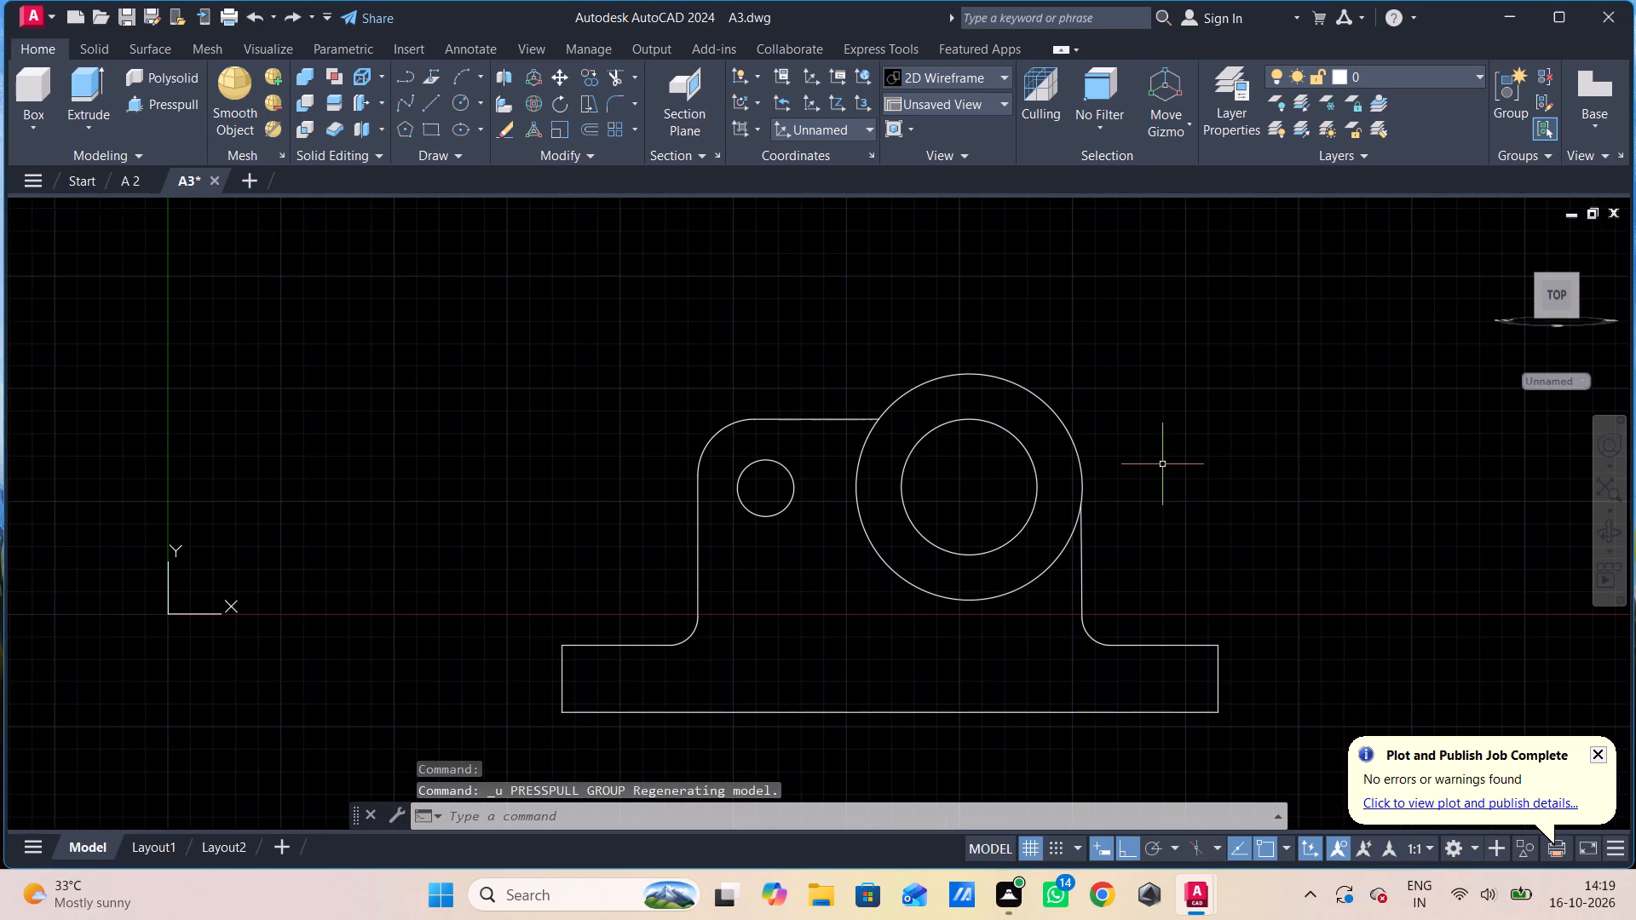
Presspull the bracket profile area around the small hole to an extrusion height of -25.
left_click(181, 113)
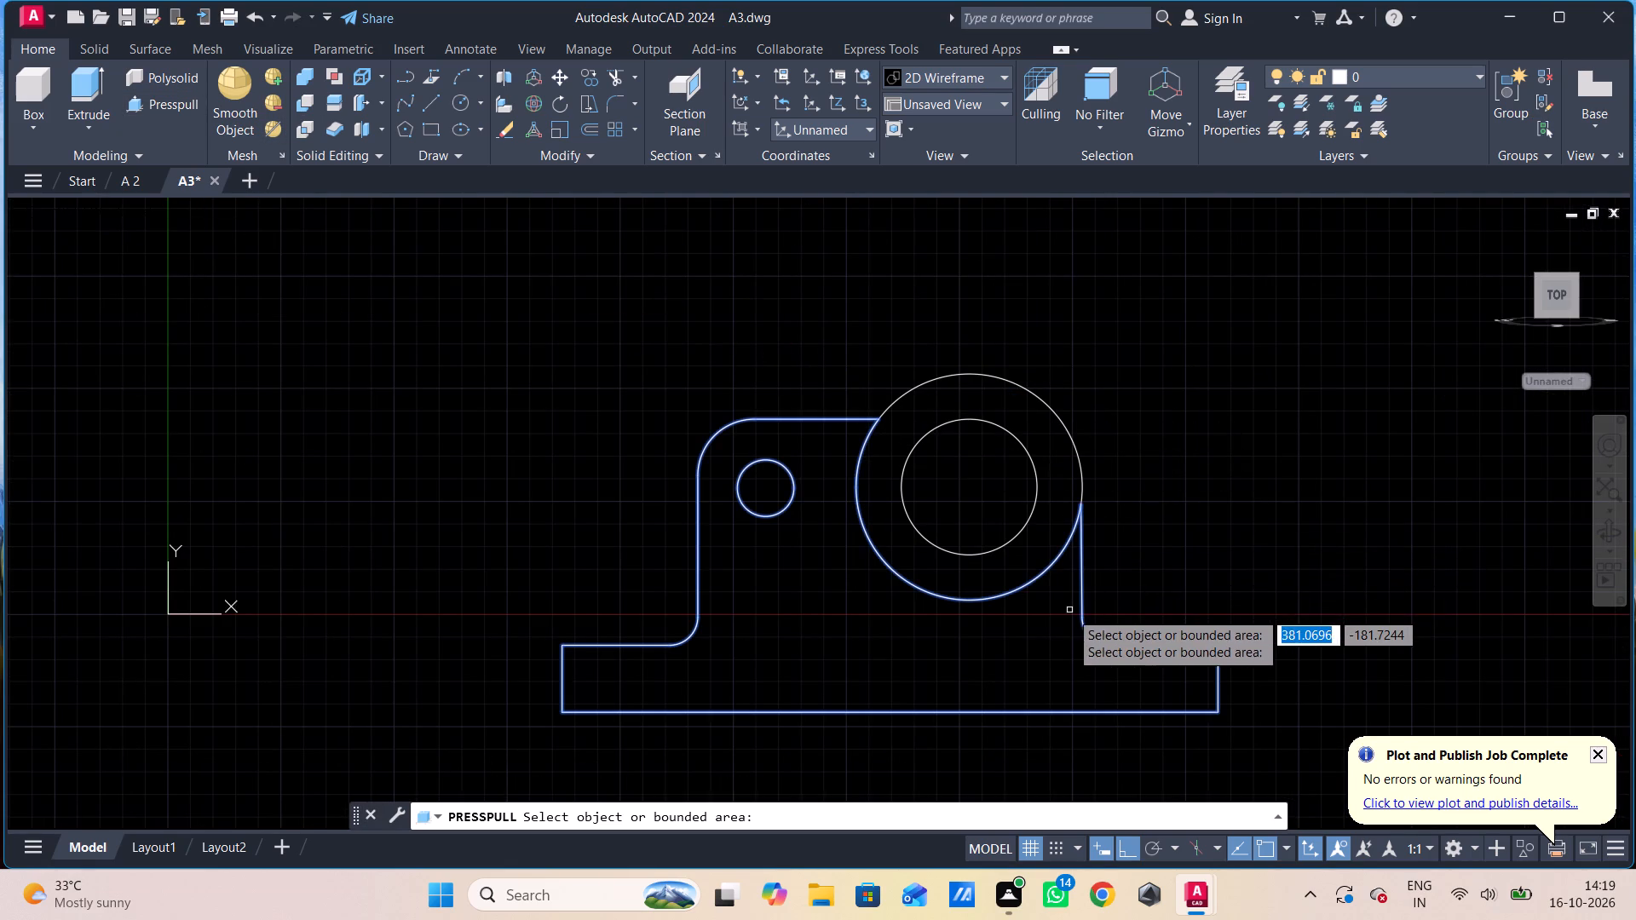
middle_click_drag(1059, 603, 918, 629, "shift")
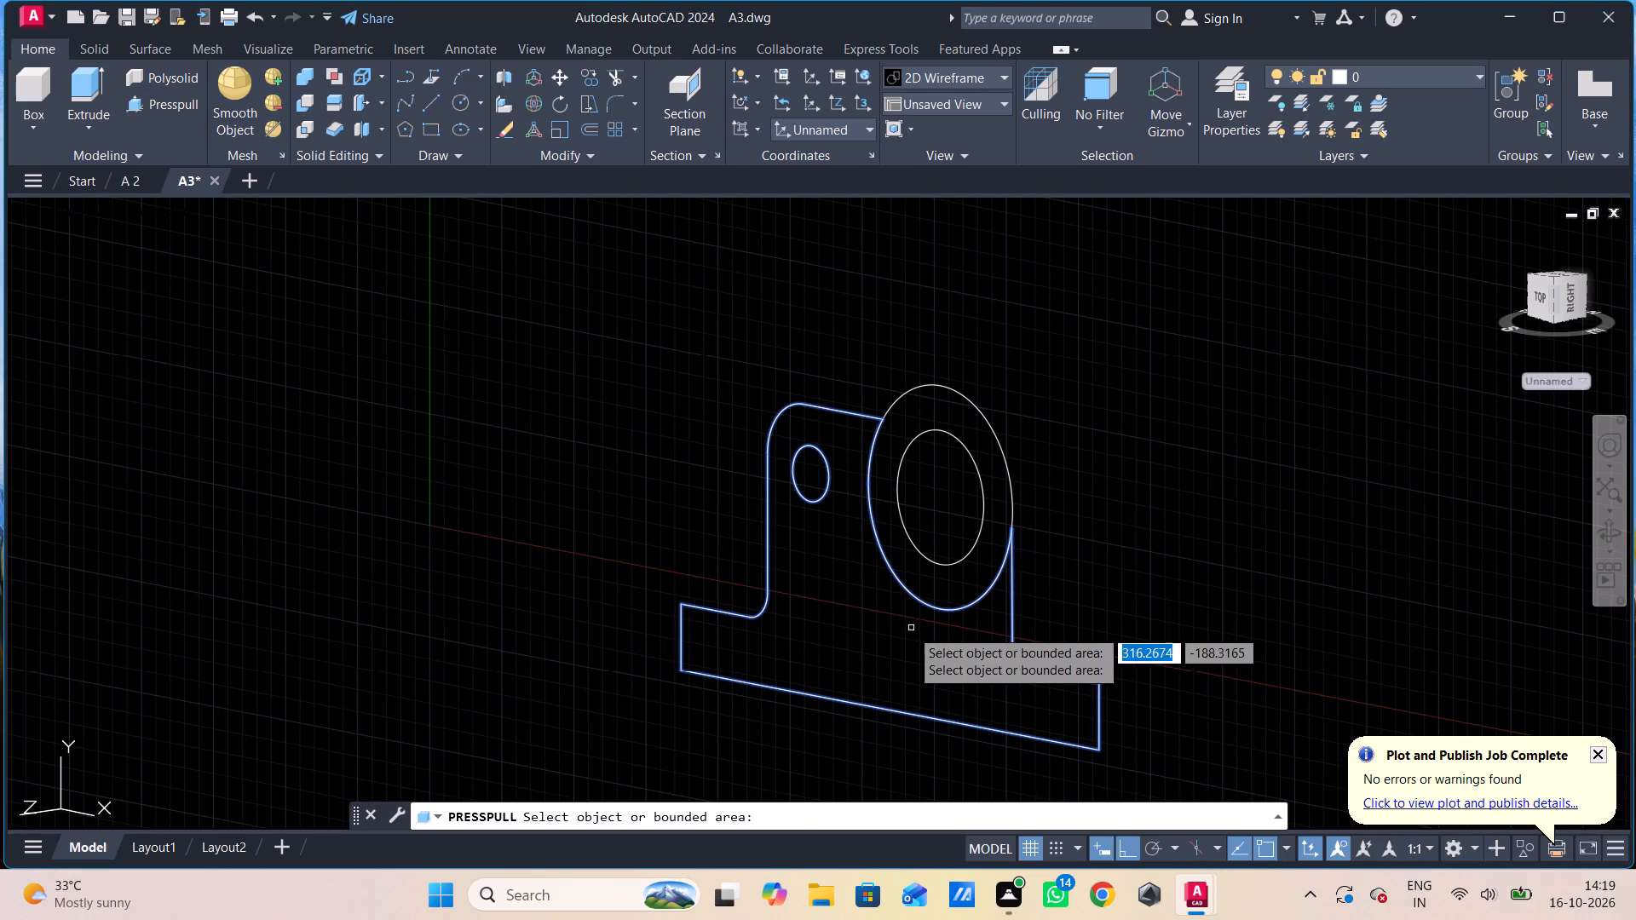
left_click(919, 624)
type("-25")
key("Return")
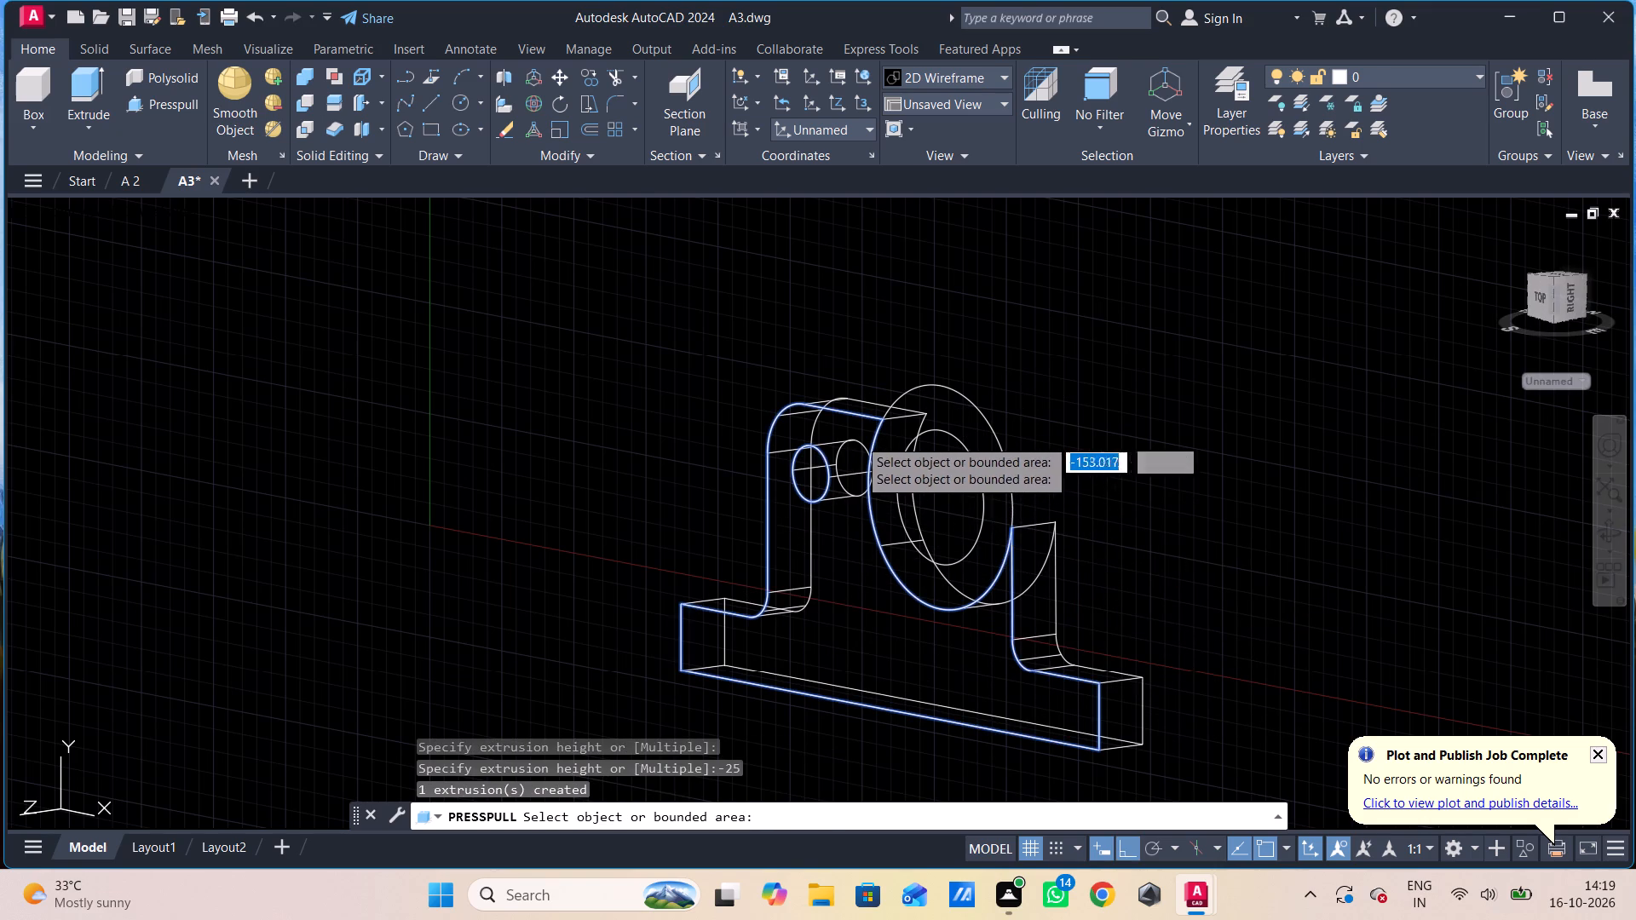
Presspull the ring area between the two large concentric circles to an extrusion height of -100.
left_click(922, 405)
type("-100")
key("Return")
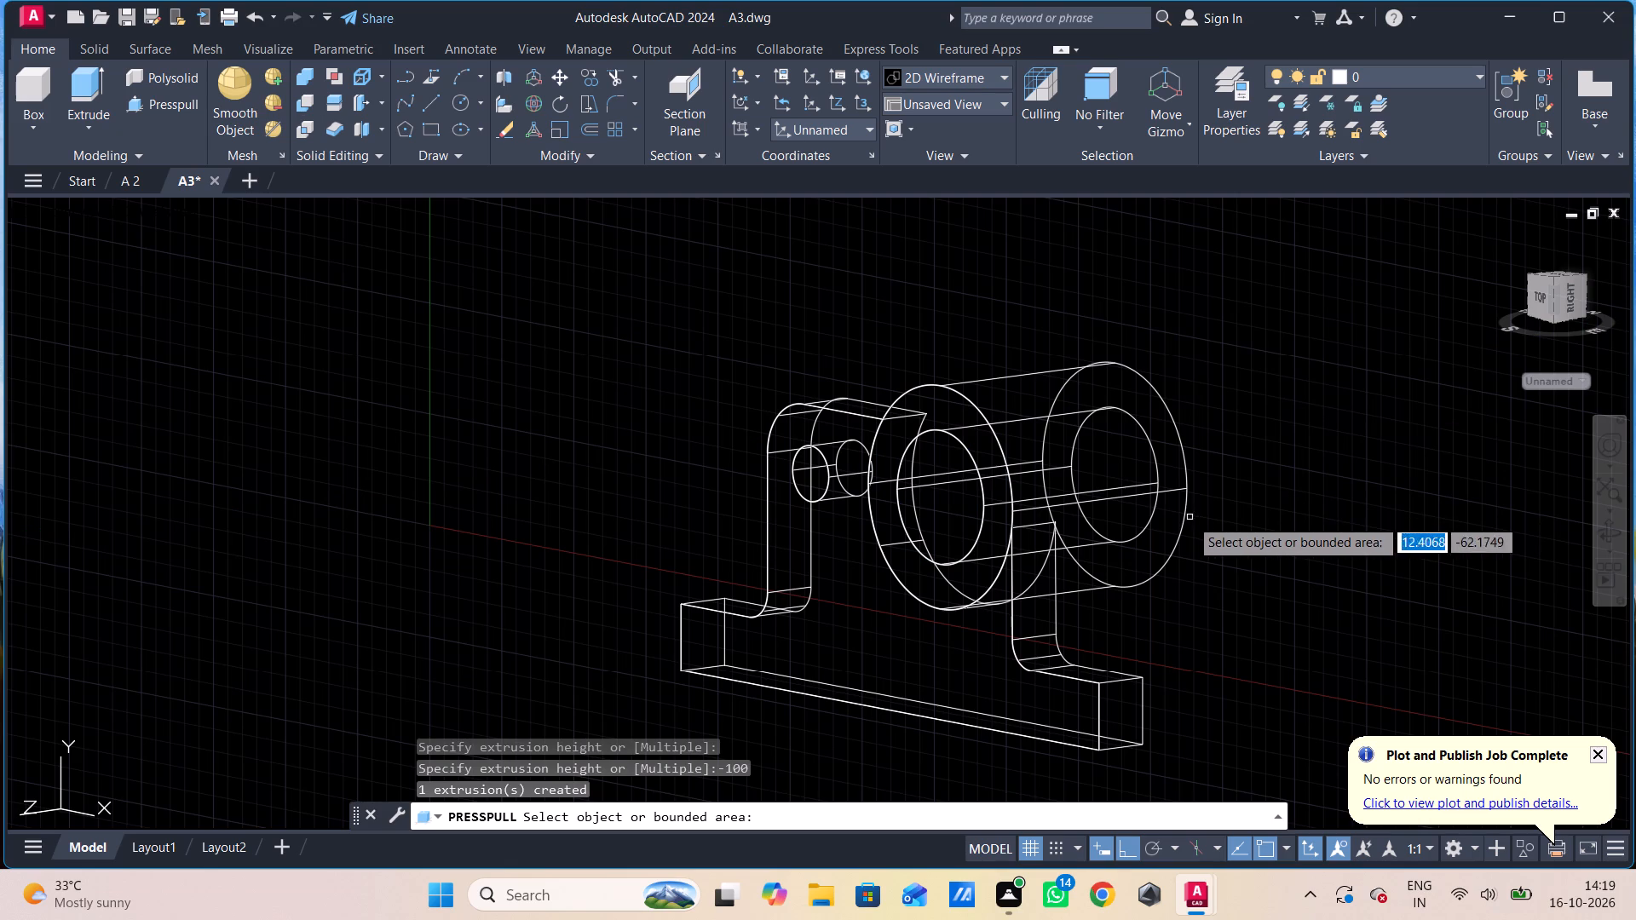
key("Escape")
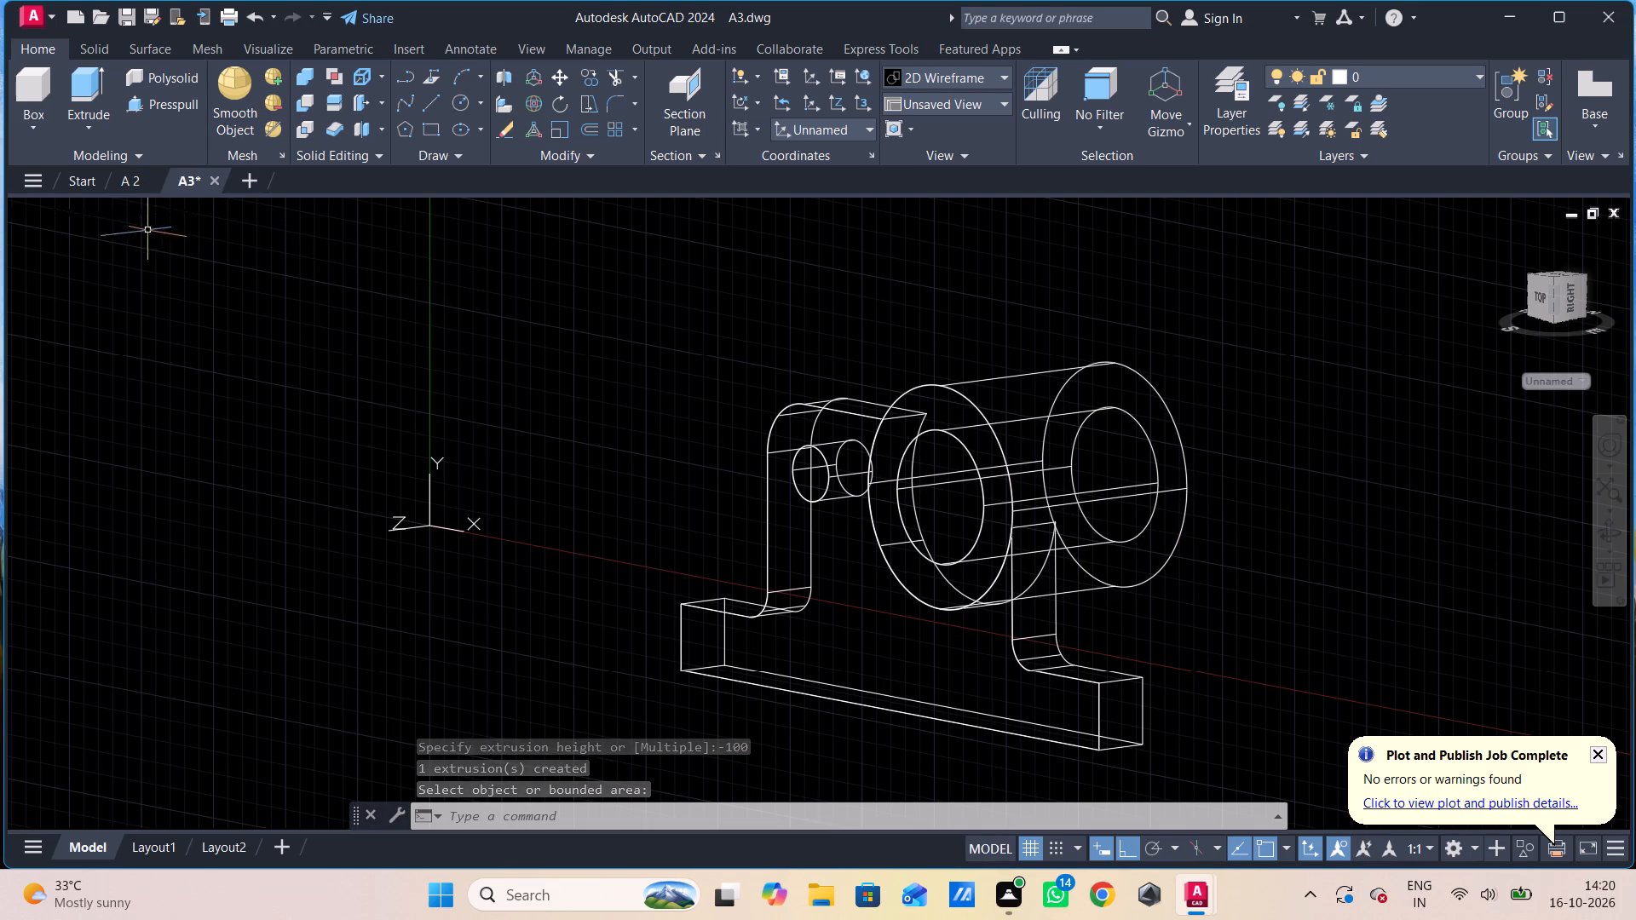
Set the visual style to Shades of Gray.
left_click(137, 207)
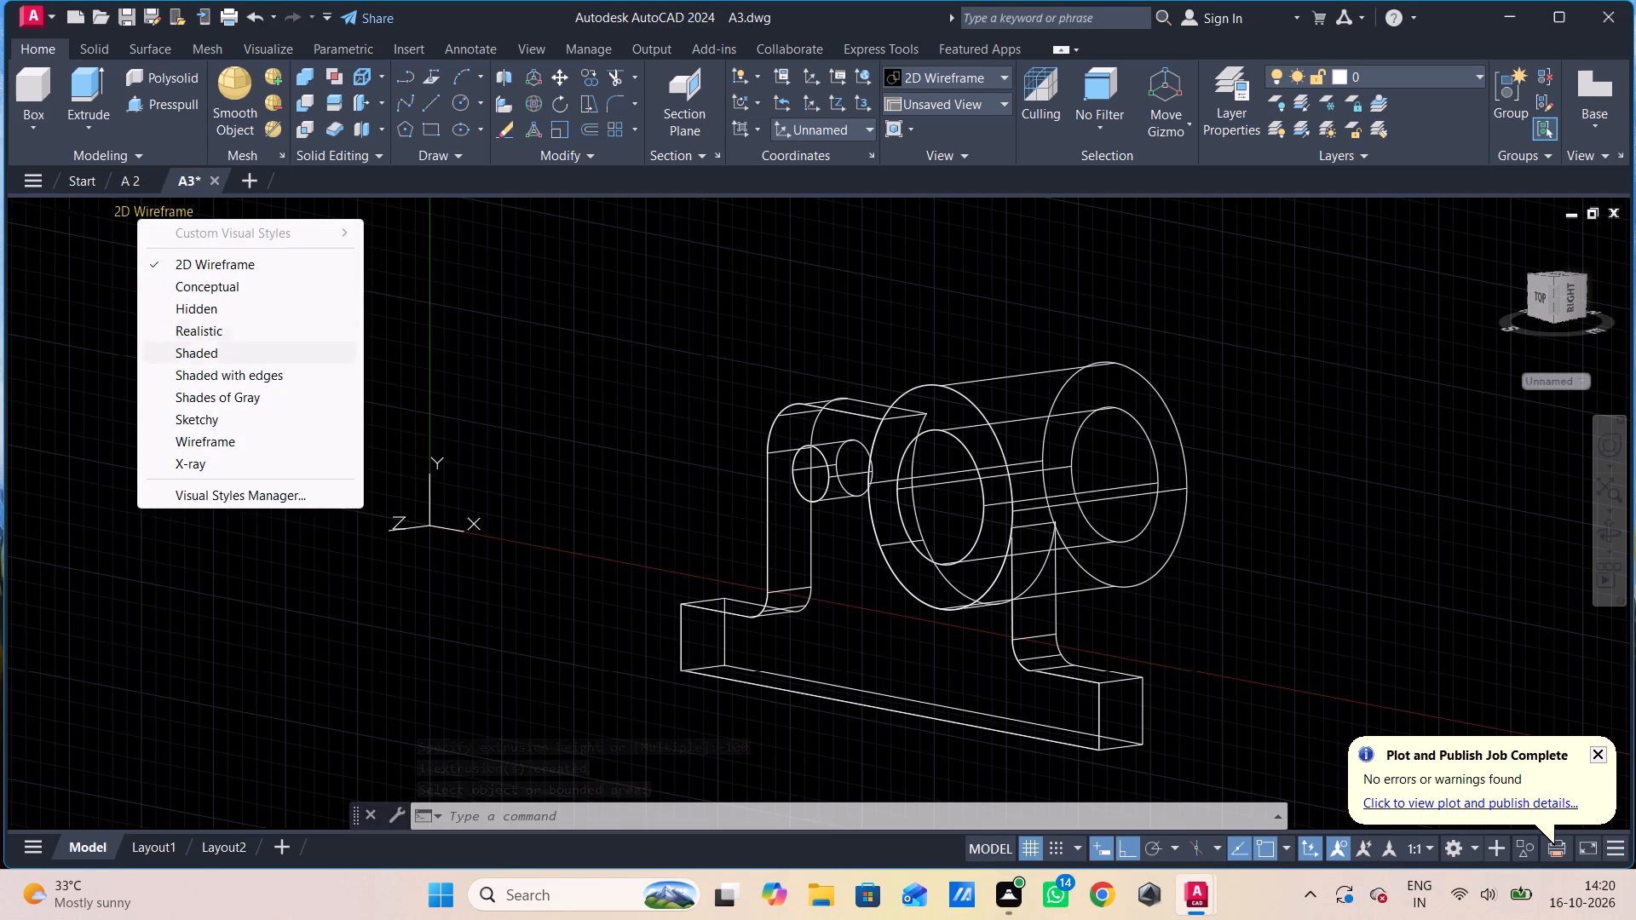
left_click(178, 395)
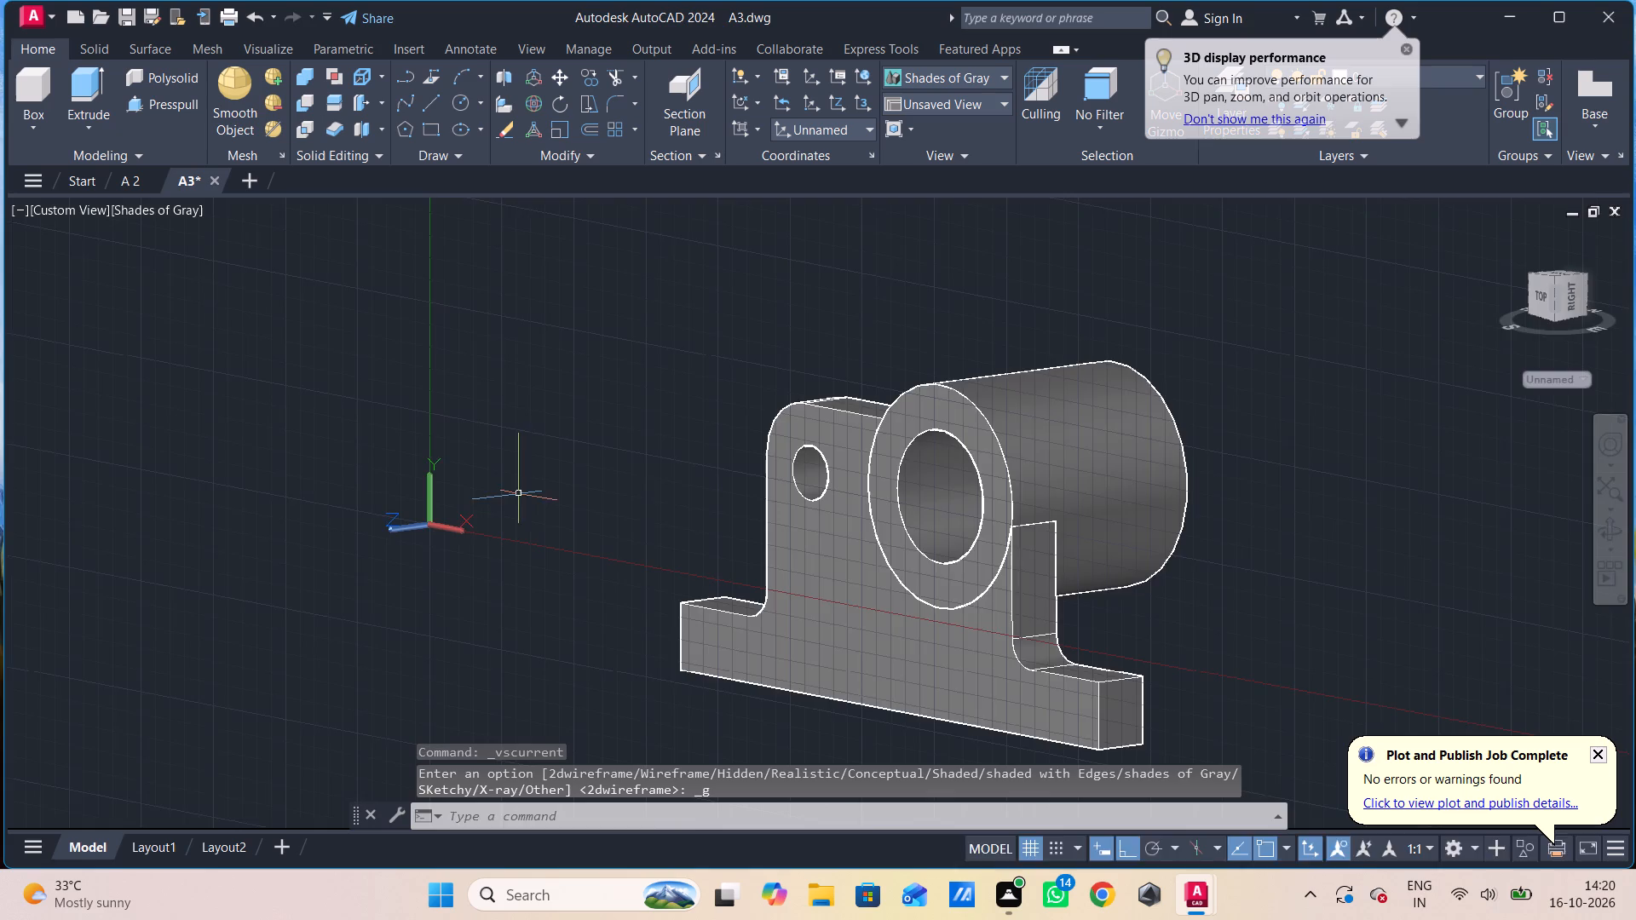
Copy the bracket plate 75 units along the boss axis to the other end of the hollow cylinder, using its upper corner as base point.
middle_click_drag(519, 495, 863, 582, "shift")
middle_click_drag(1038, 543, 982, 512, "shift")
left_click(978, 507)
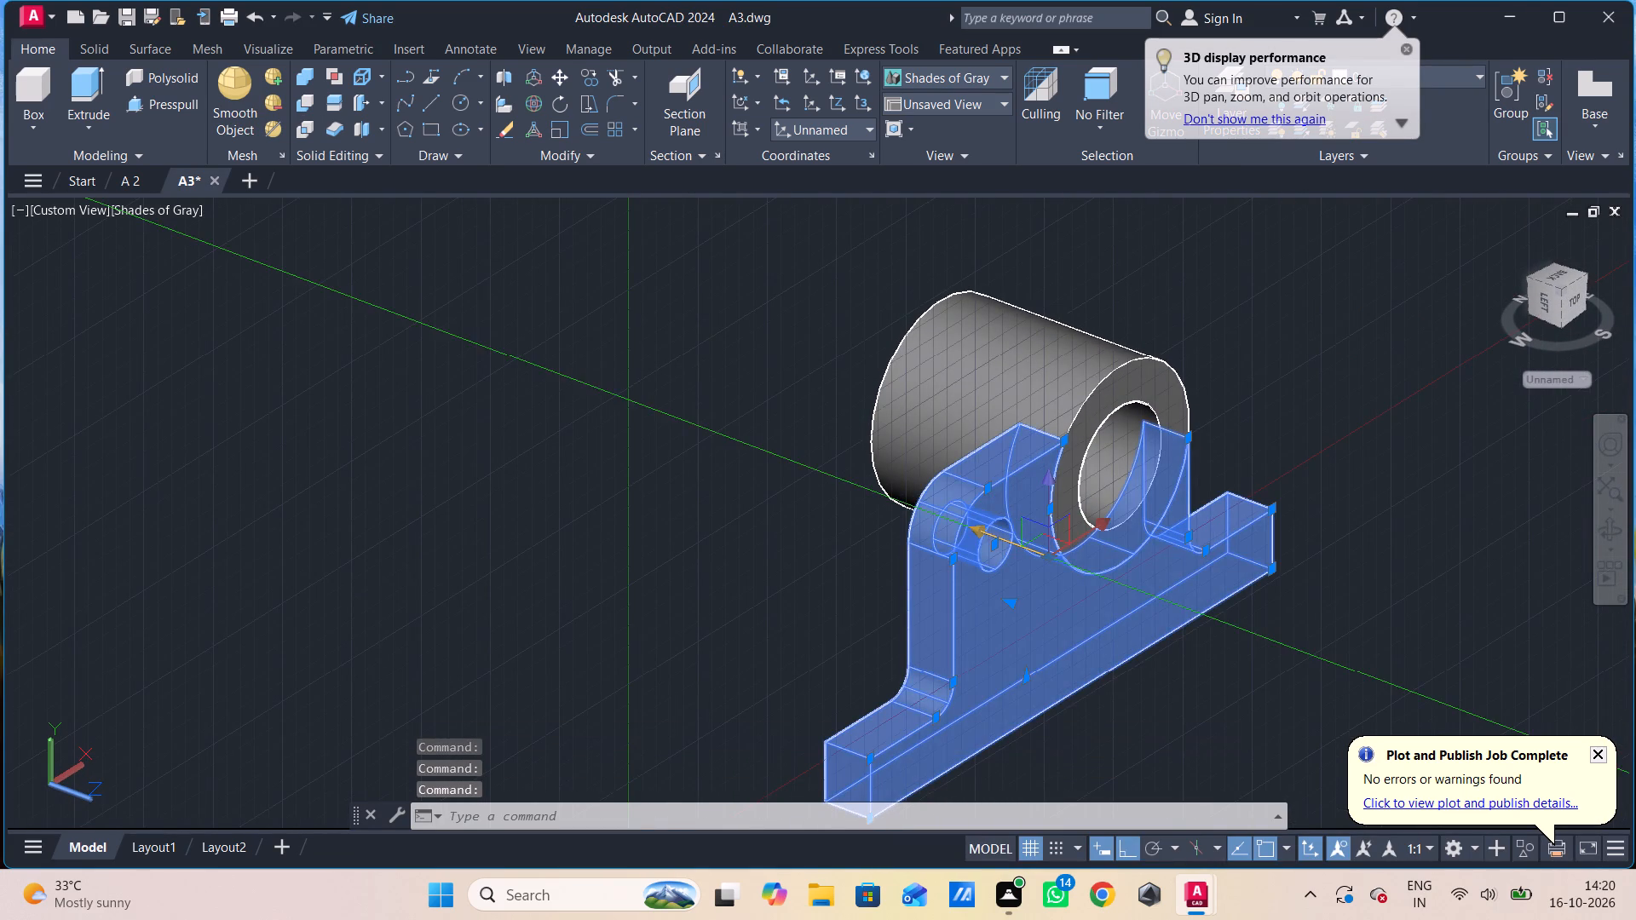
key("c")
key("o")
key("space")
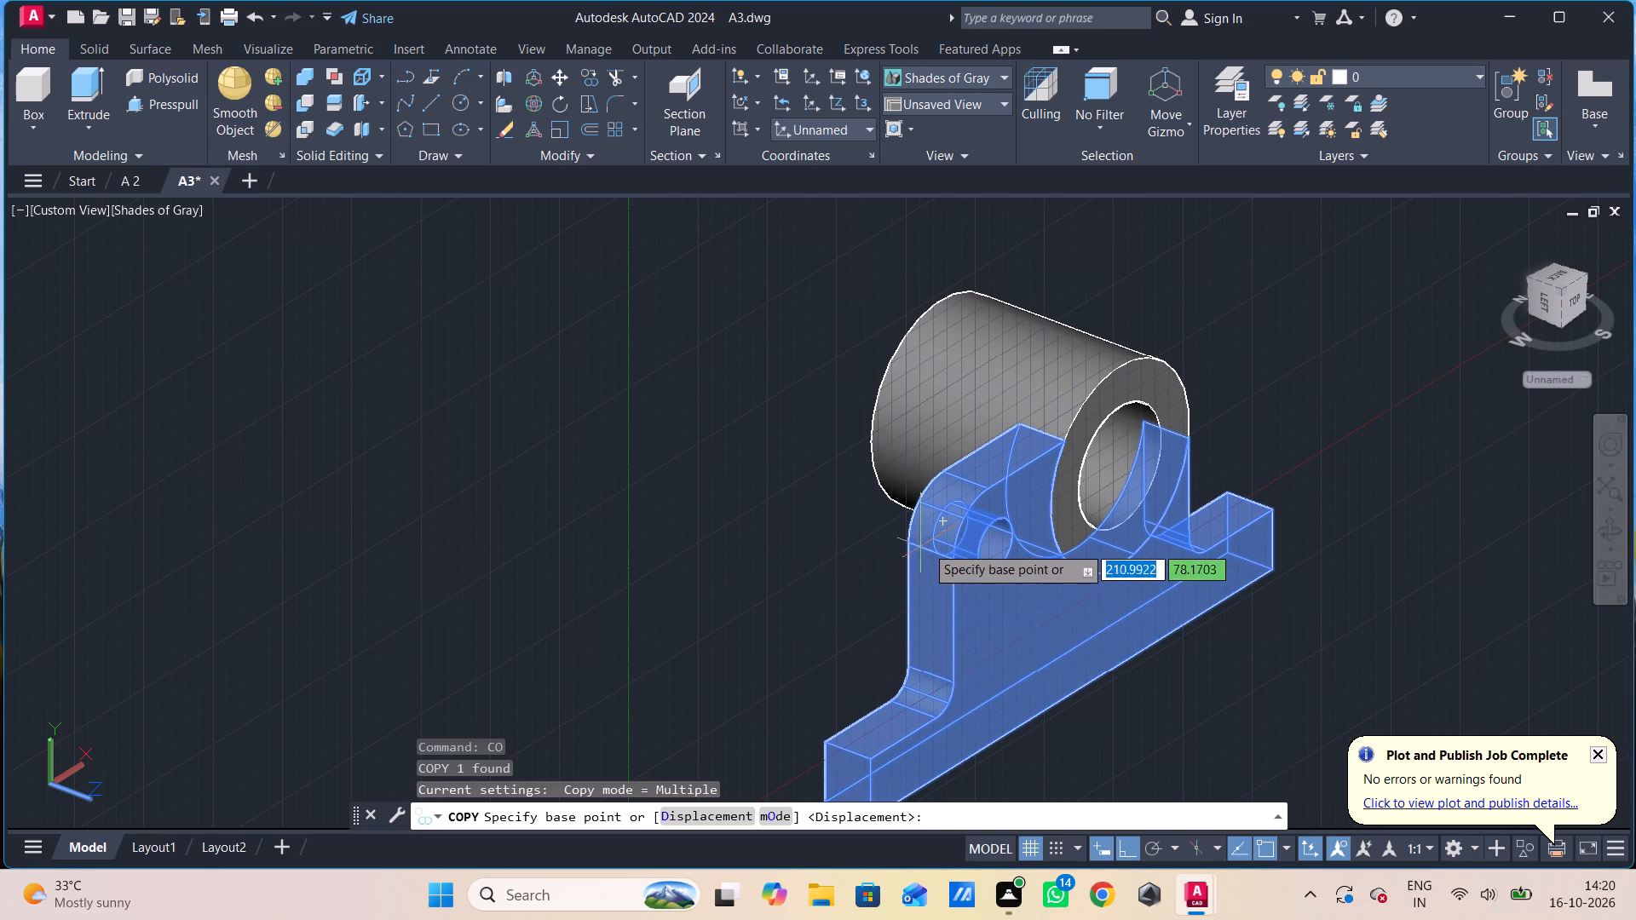
left_click(1022, 427)
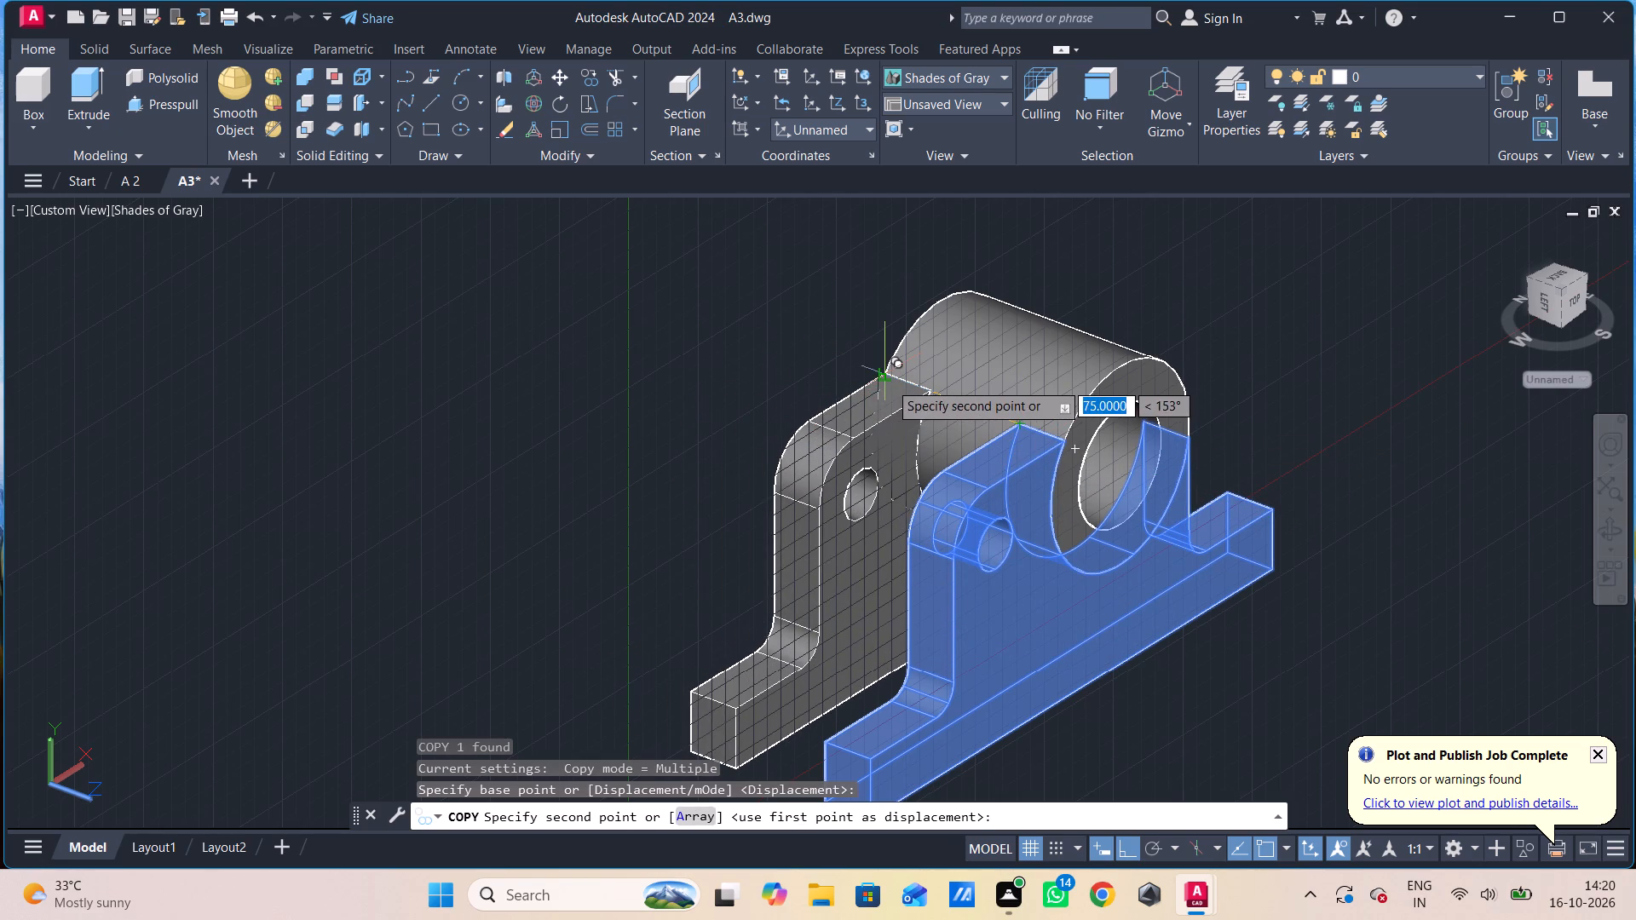
left_click(889, 382)
key("Escape")
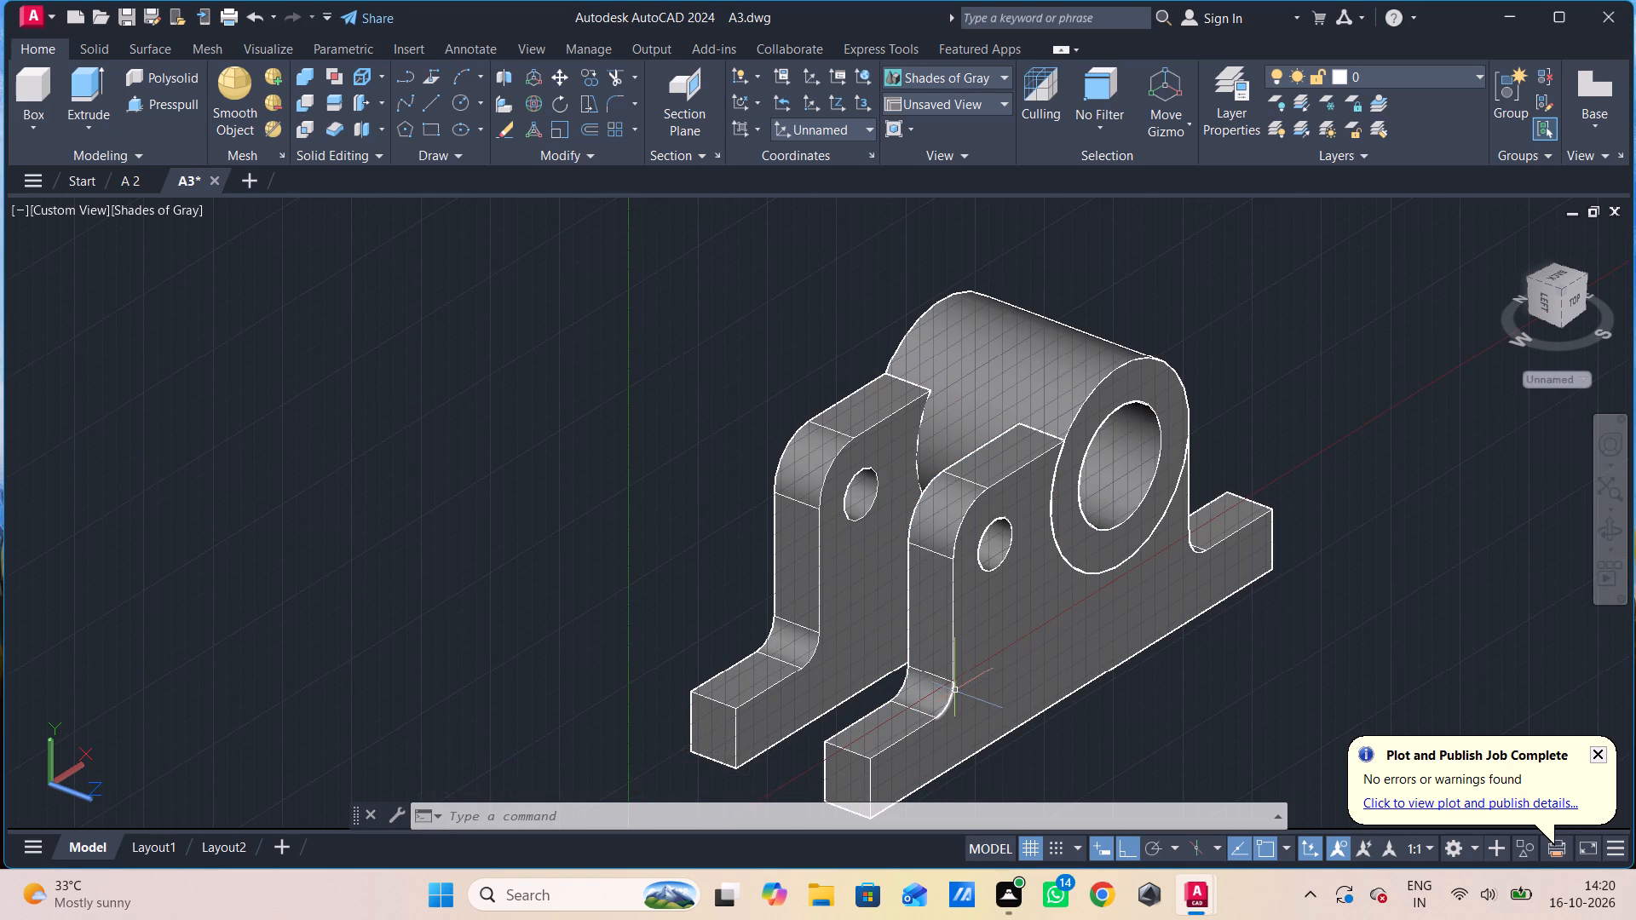
Draw a closed 50 by 30 line rectangle bridging the gap between the end faces of the two plates' bases.
middle_click_drag(955, 693, 981, 673)
middle_click_drag(936, 624, 938, 626, "shift")
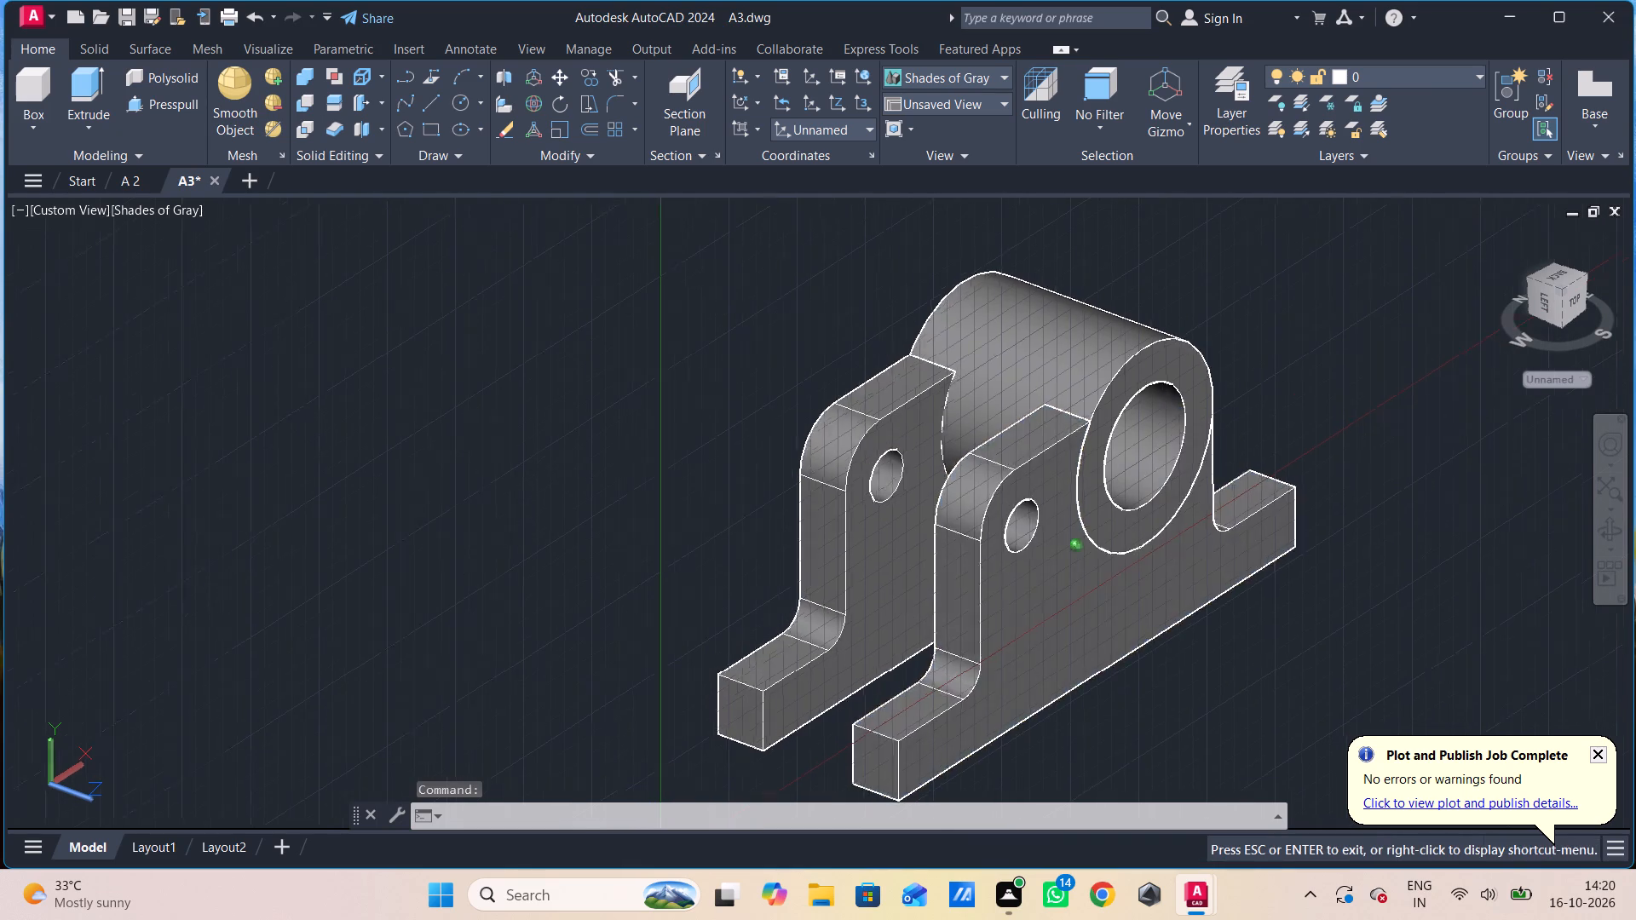
middle_click_drag(938, 626, 1029, 584, "shift")
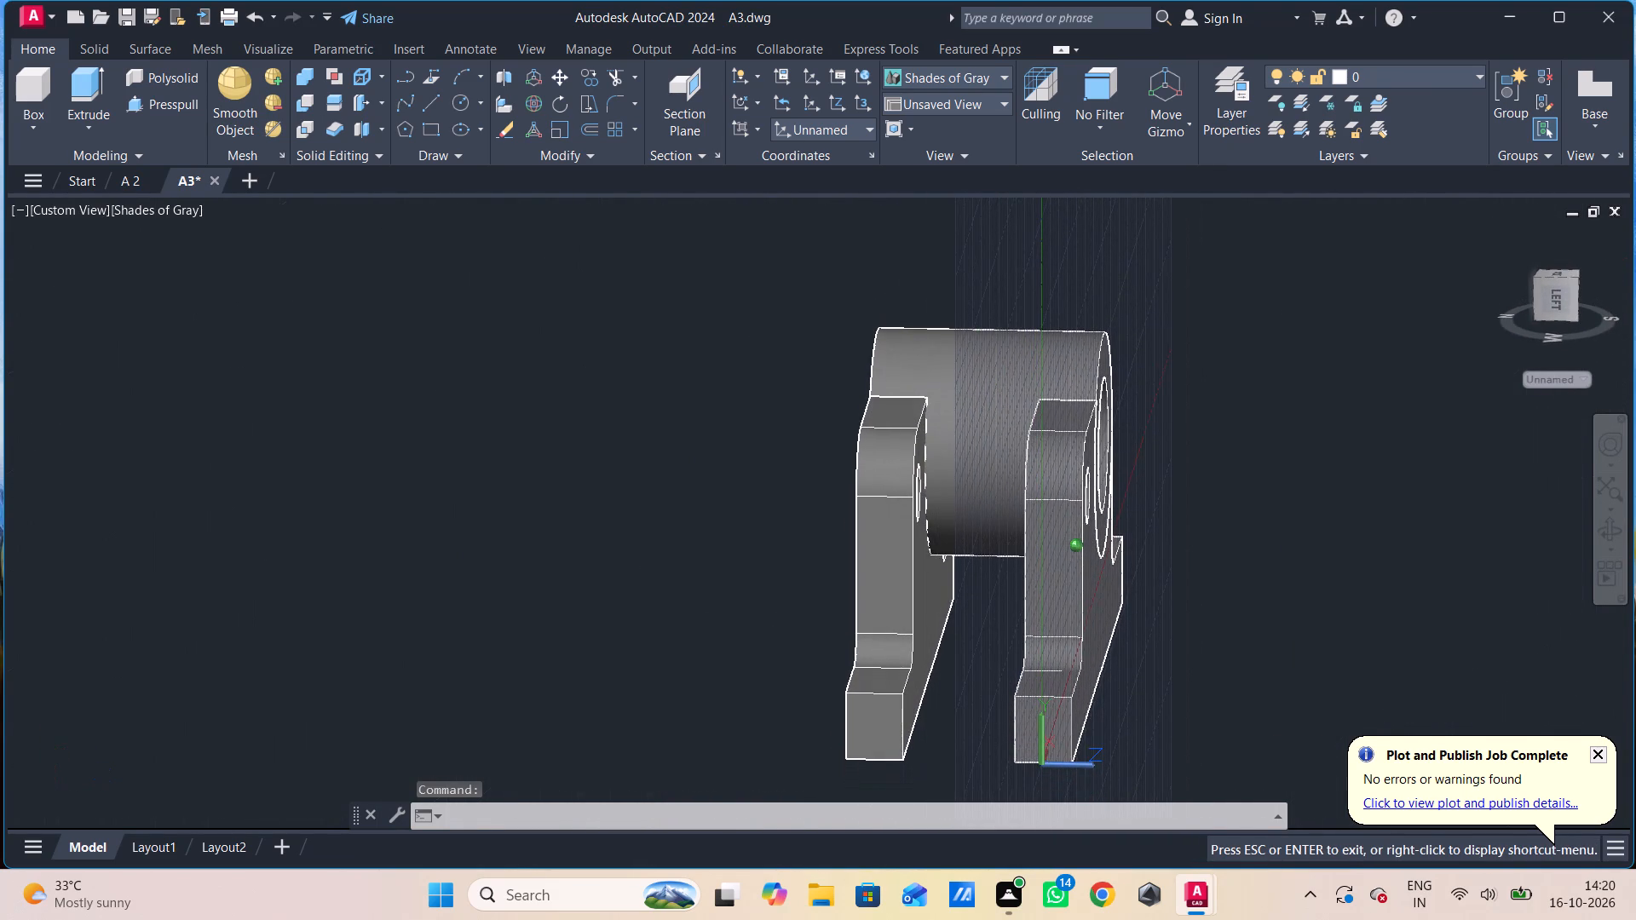
middle_click_drag(1029, 584, 1033, 578, "shift")
key("l")
key("Return")
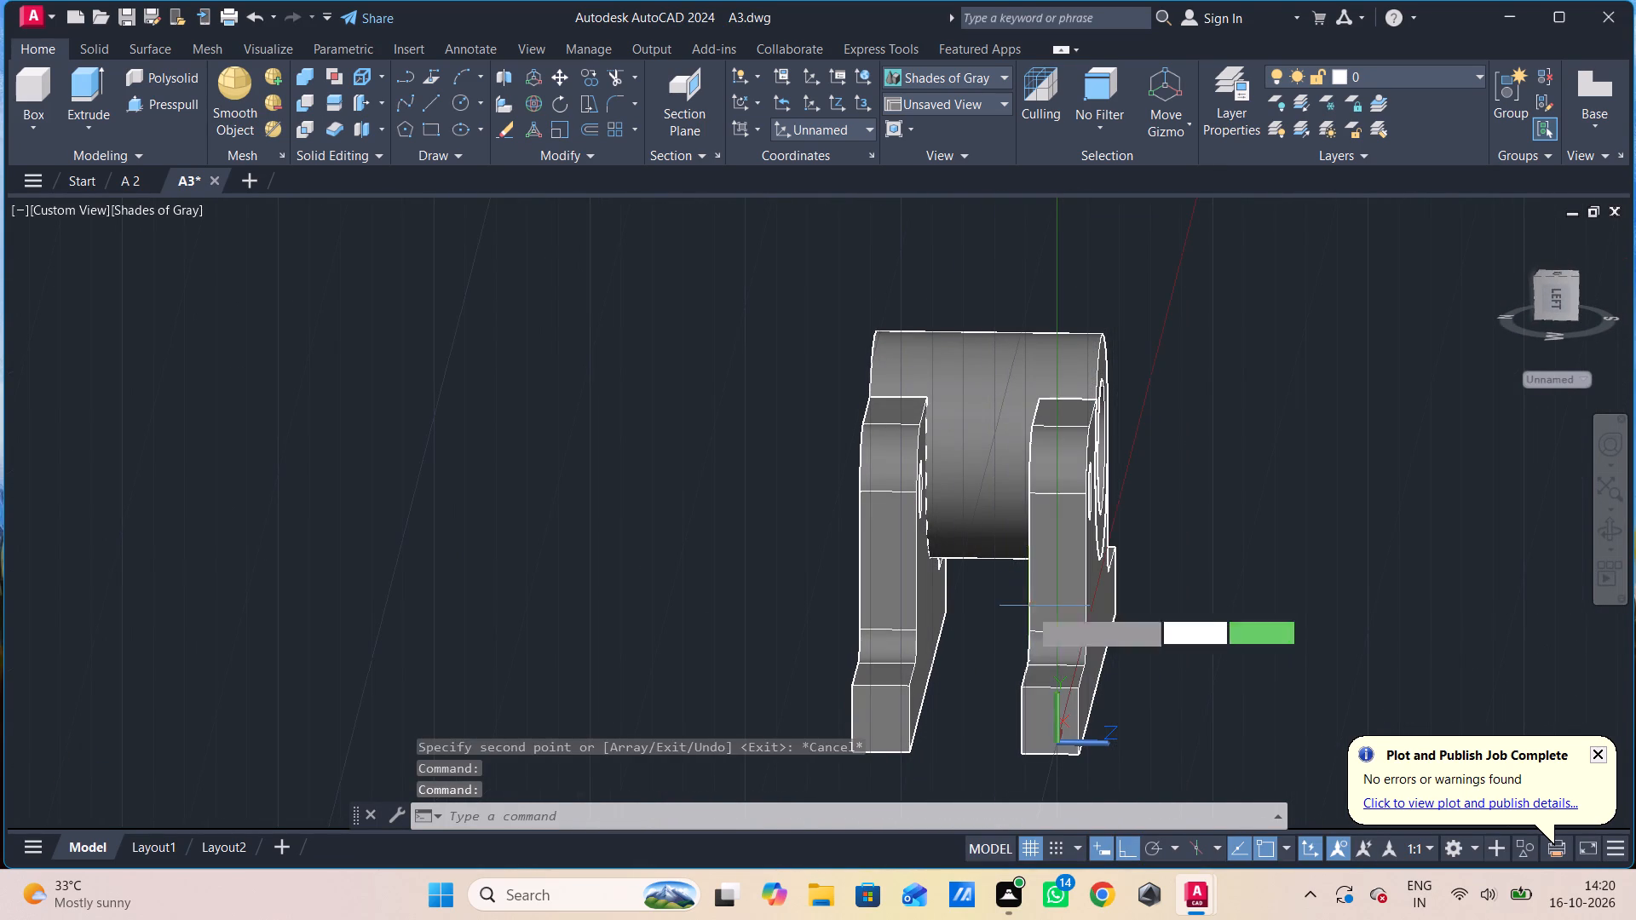
scroll(1039, 689, "up", 3)
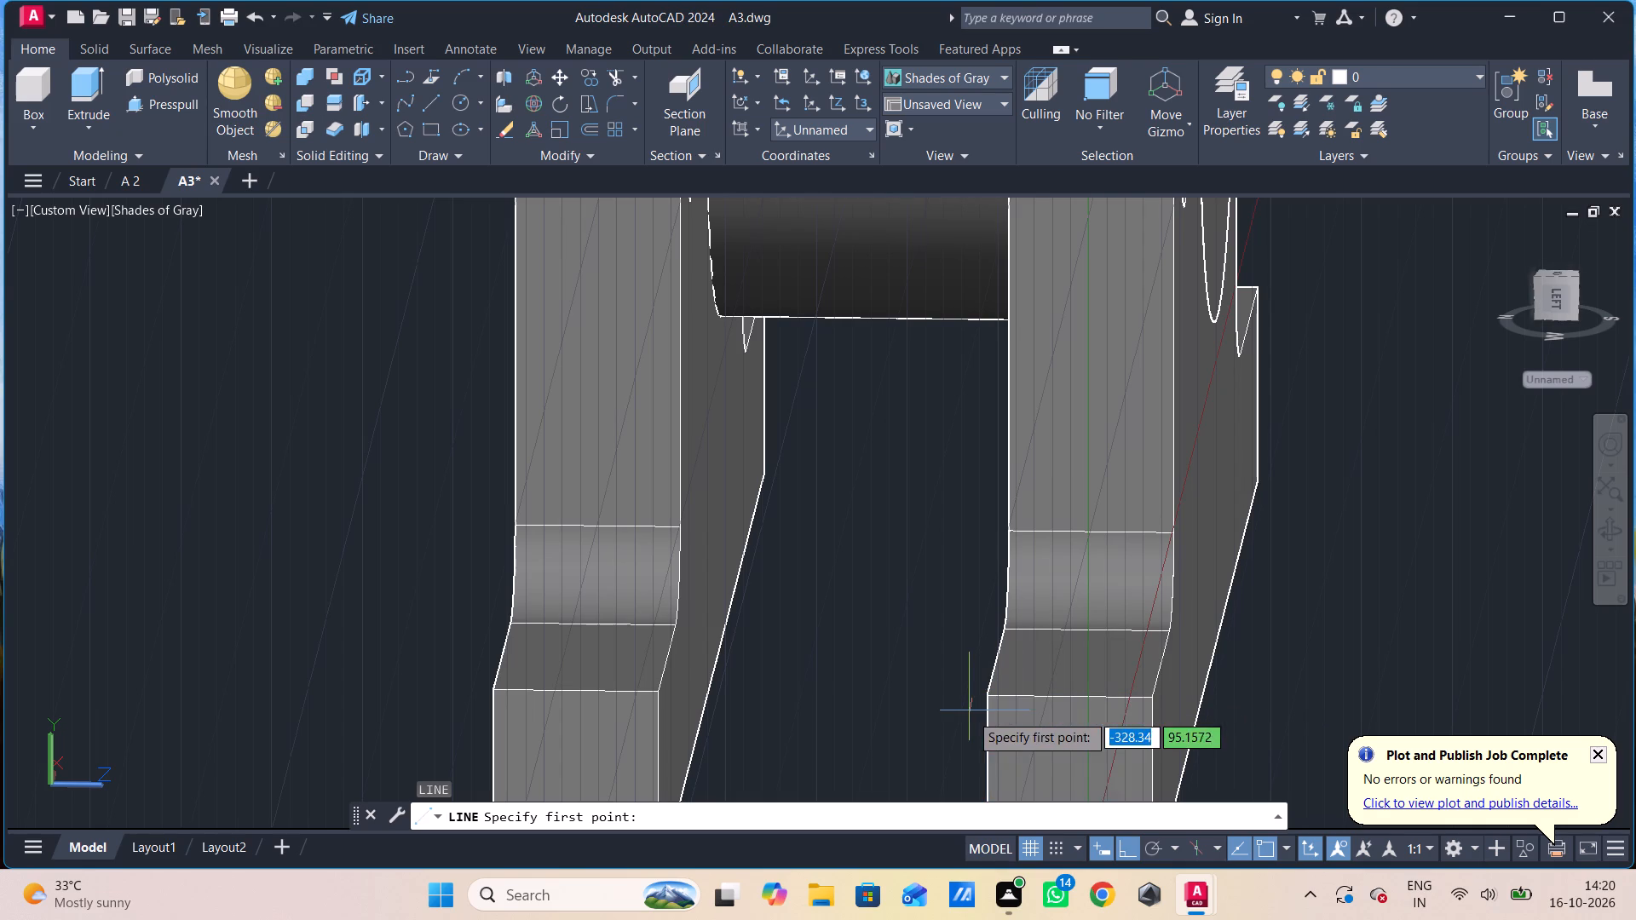
left_click(986, 694)
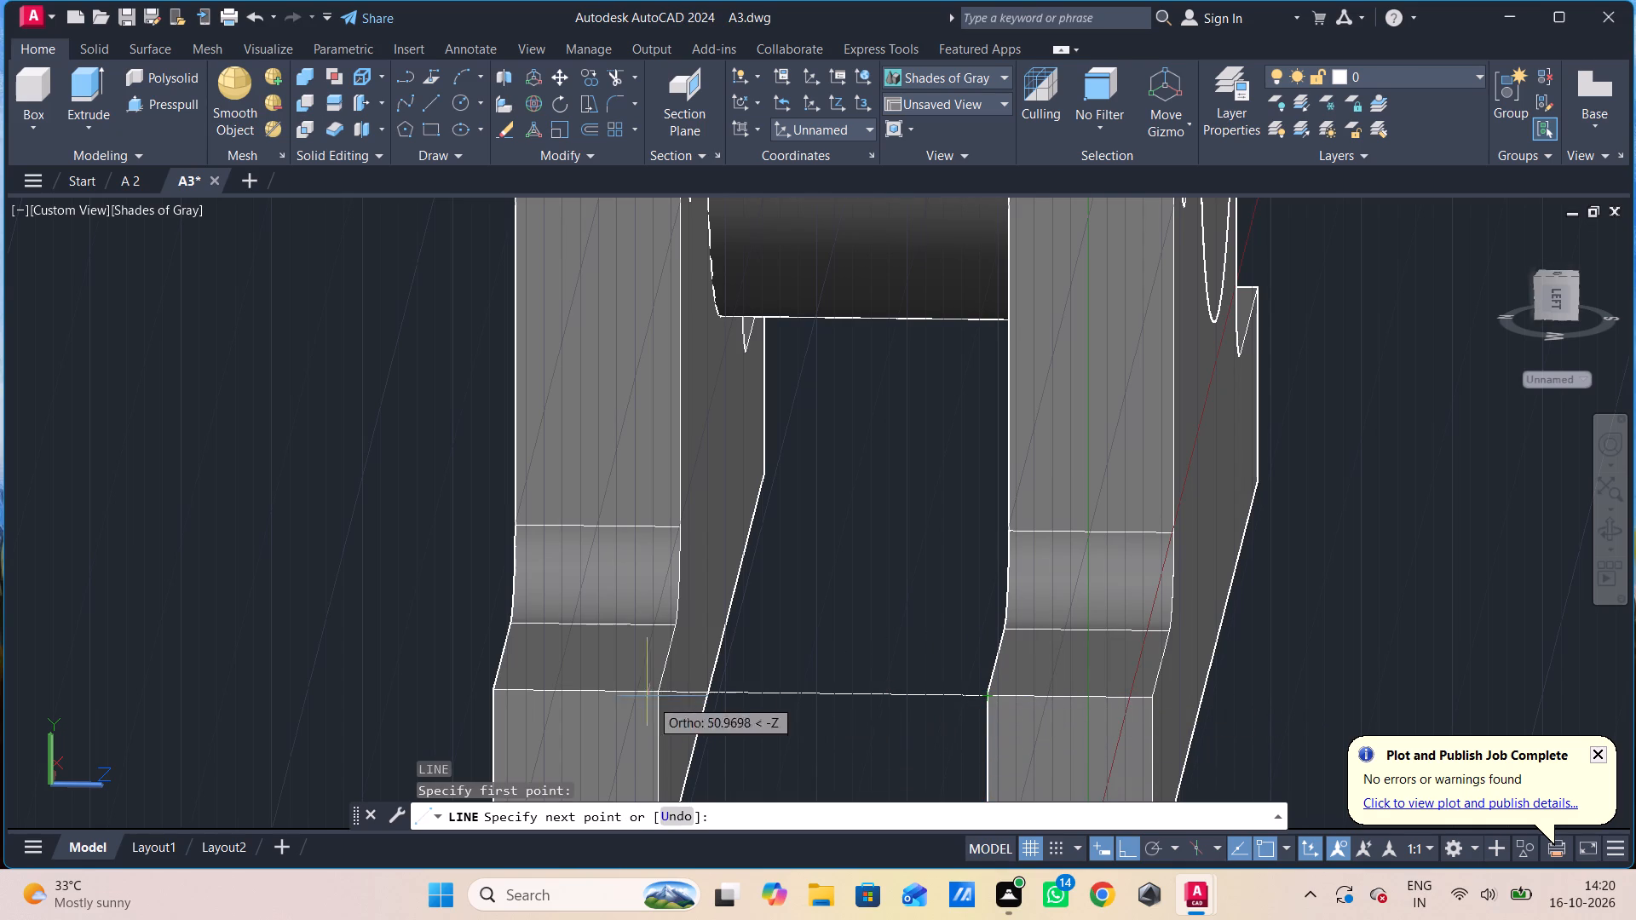
left_click(665, 696)
scroll(673, 695, "down", 1)
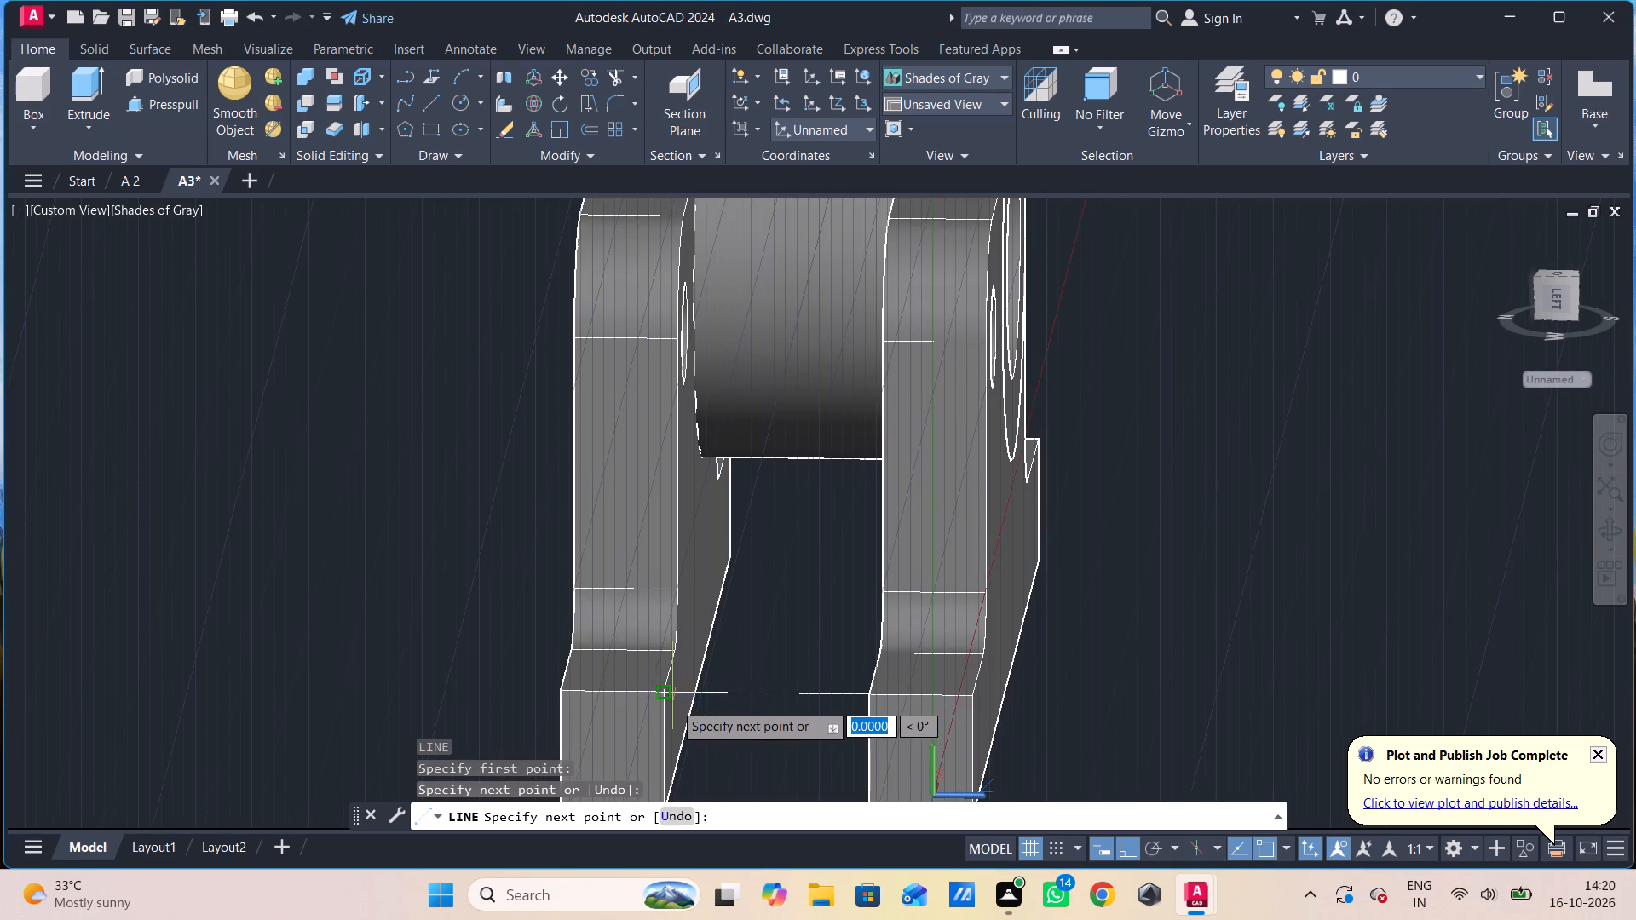
middle_click_drag(673, 665, 667, 534)
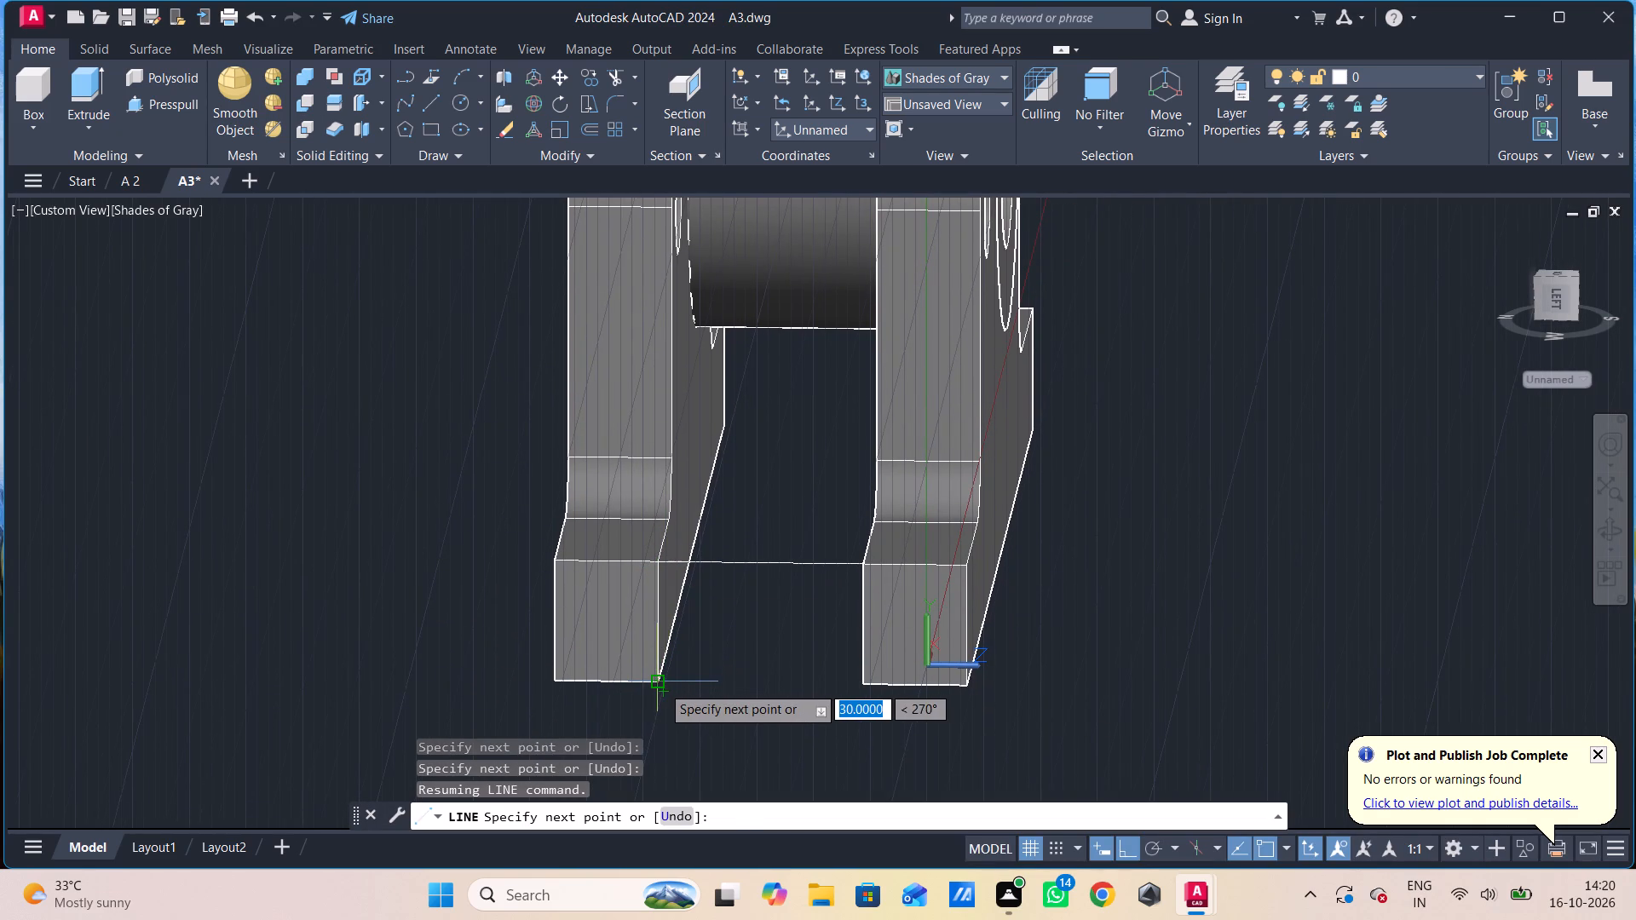
left_click(661, 685)
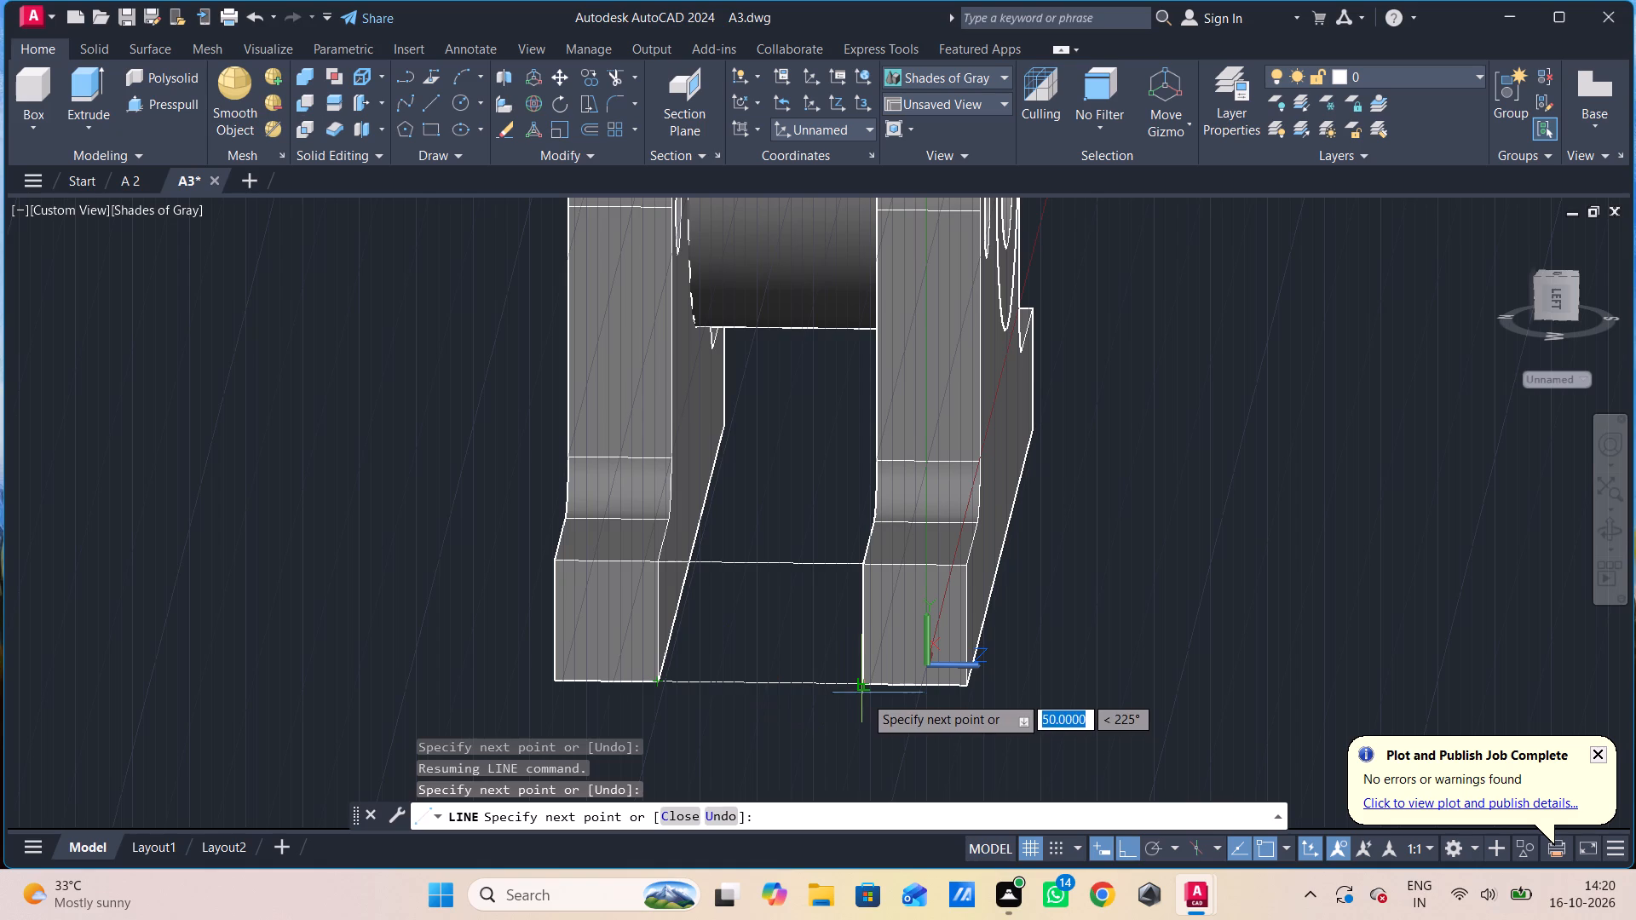
left_click(864, 687)
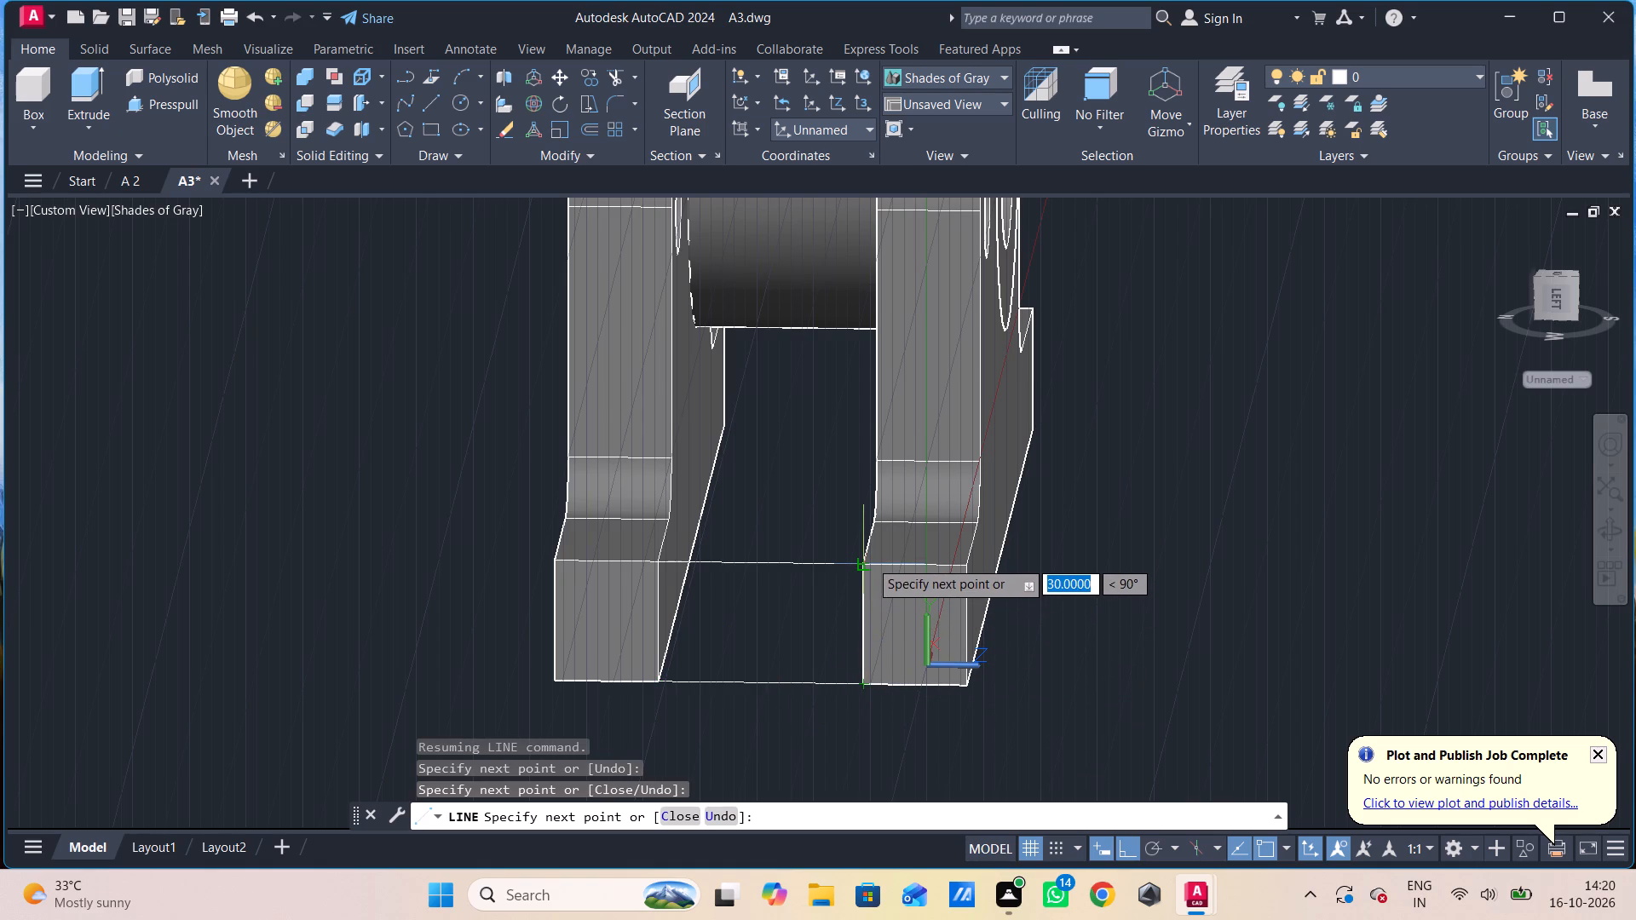
left_click(869, 560)
key("Escape")
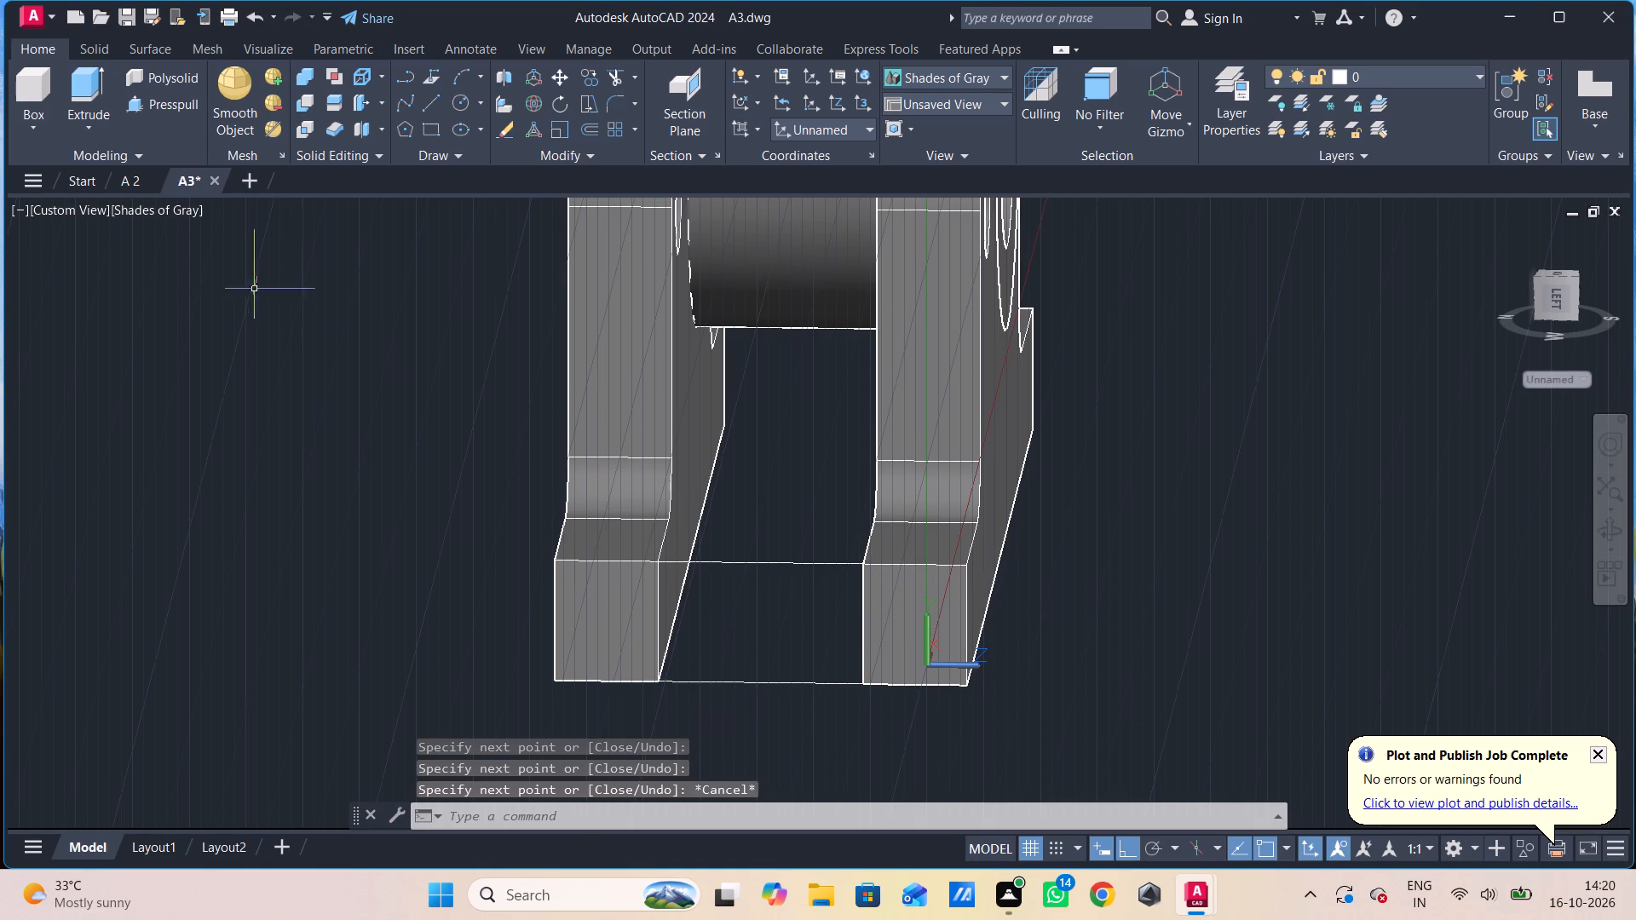
Set the visual style to 2D Wireframe.
left_click(139, 210)
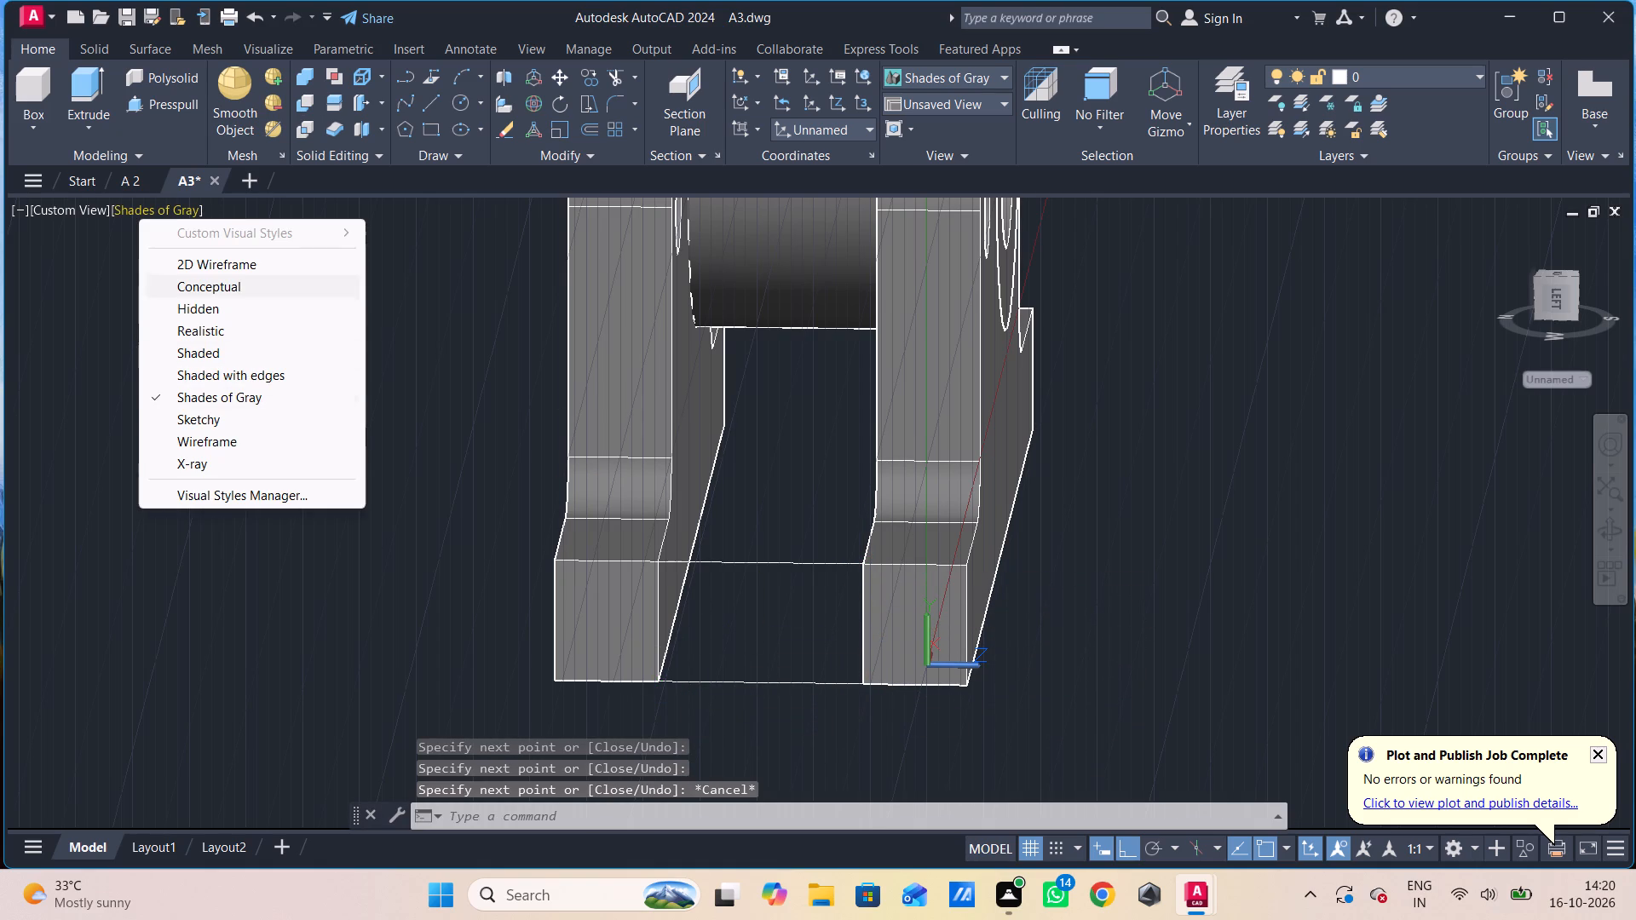
left_click(198, 262)
Join the four lines of the rectangle between the two bases into one polyline.
left_click(734, 565)
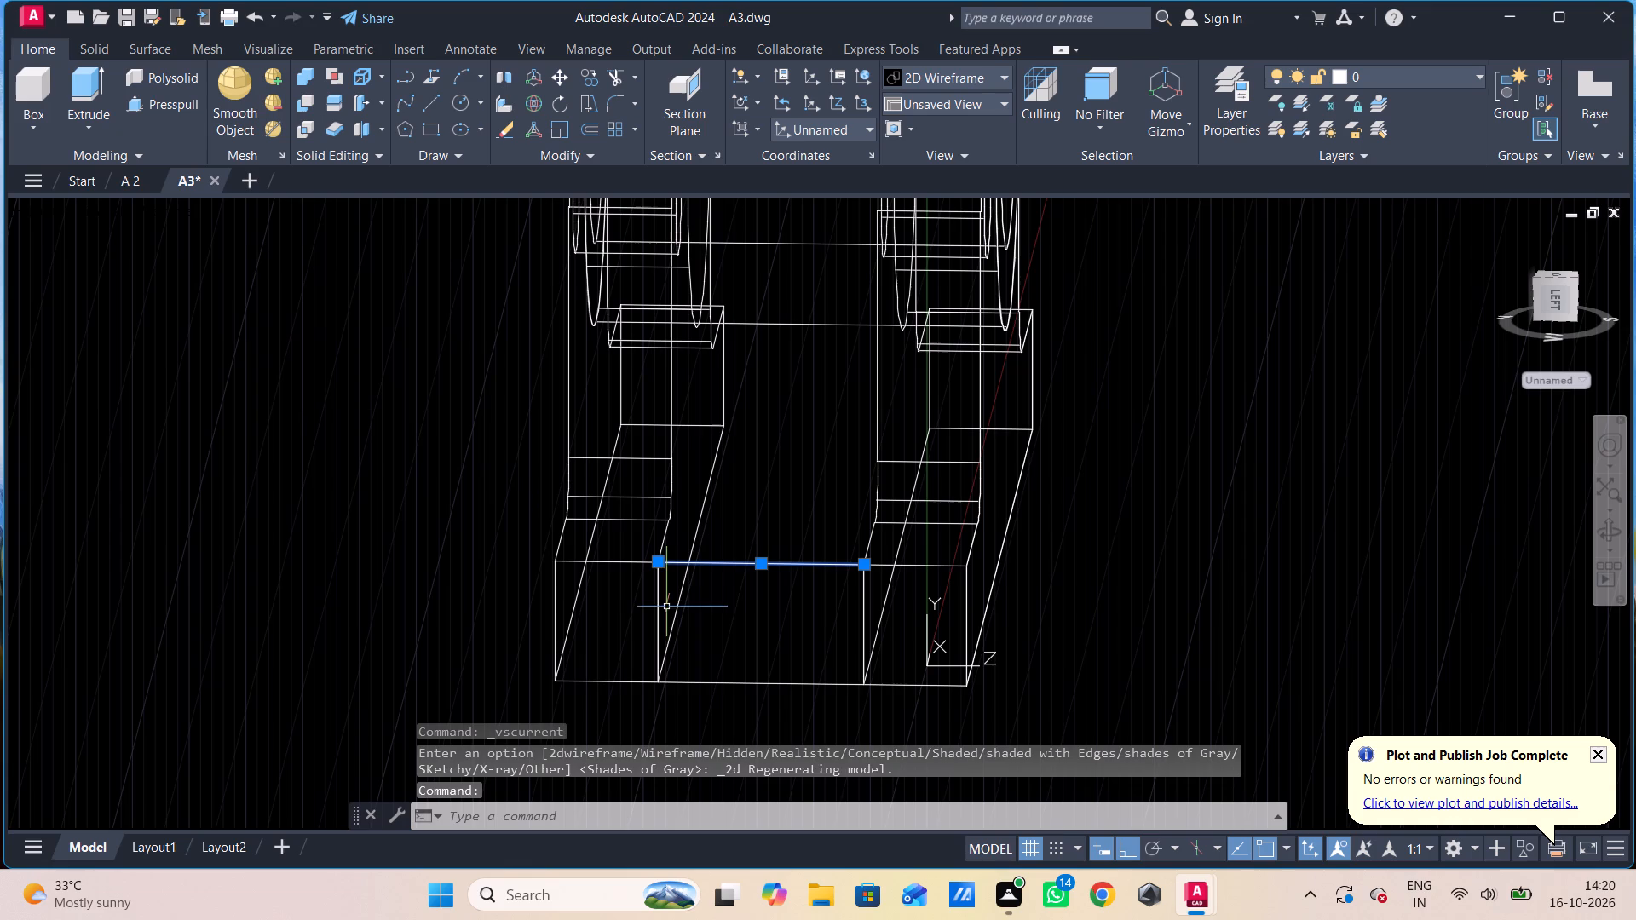
left_click(655, 609)
left_click(714, 684)
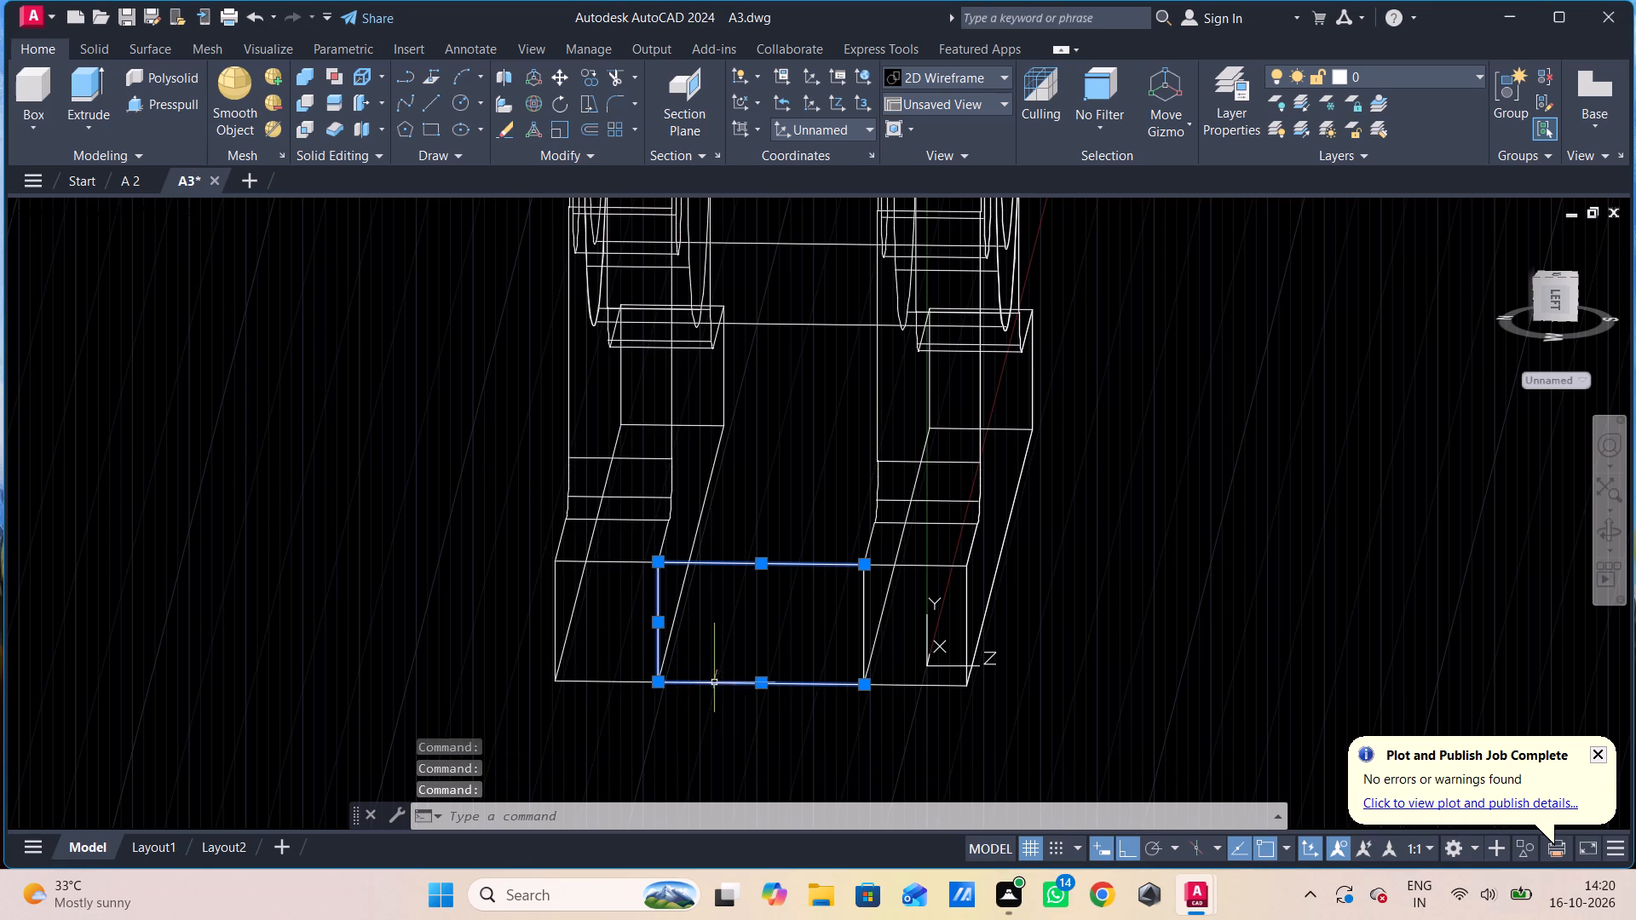
left_click(863, 600)
key("j")
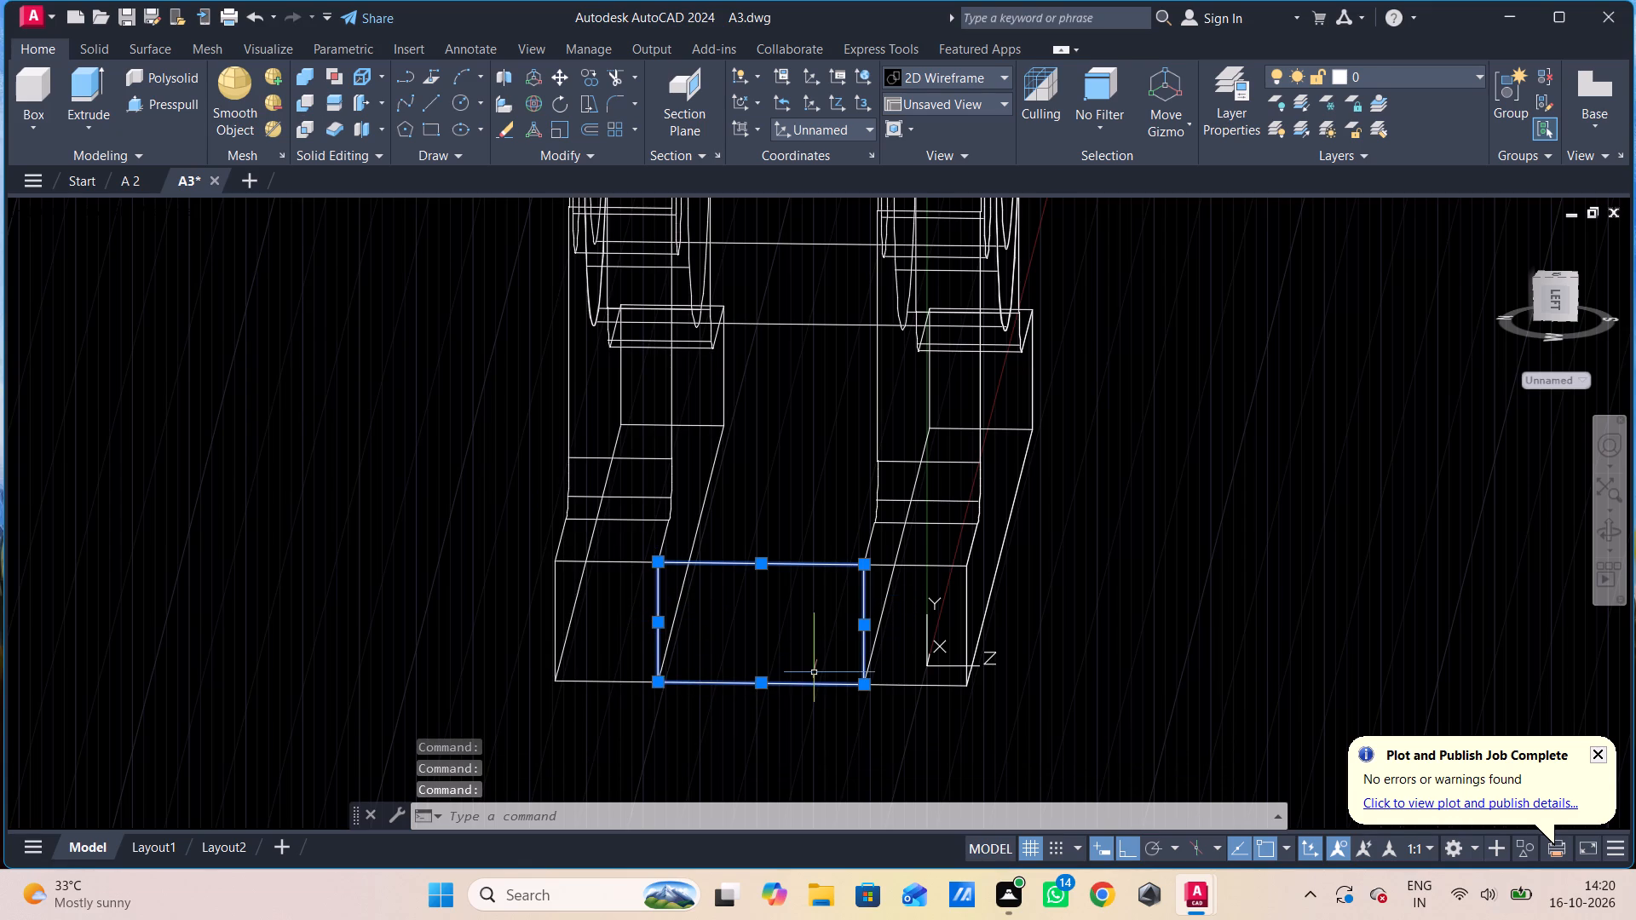
key("Return")
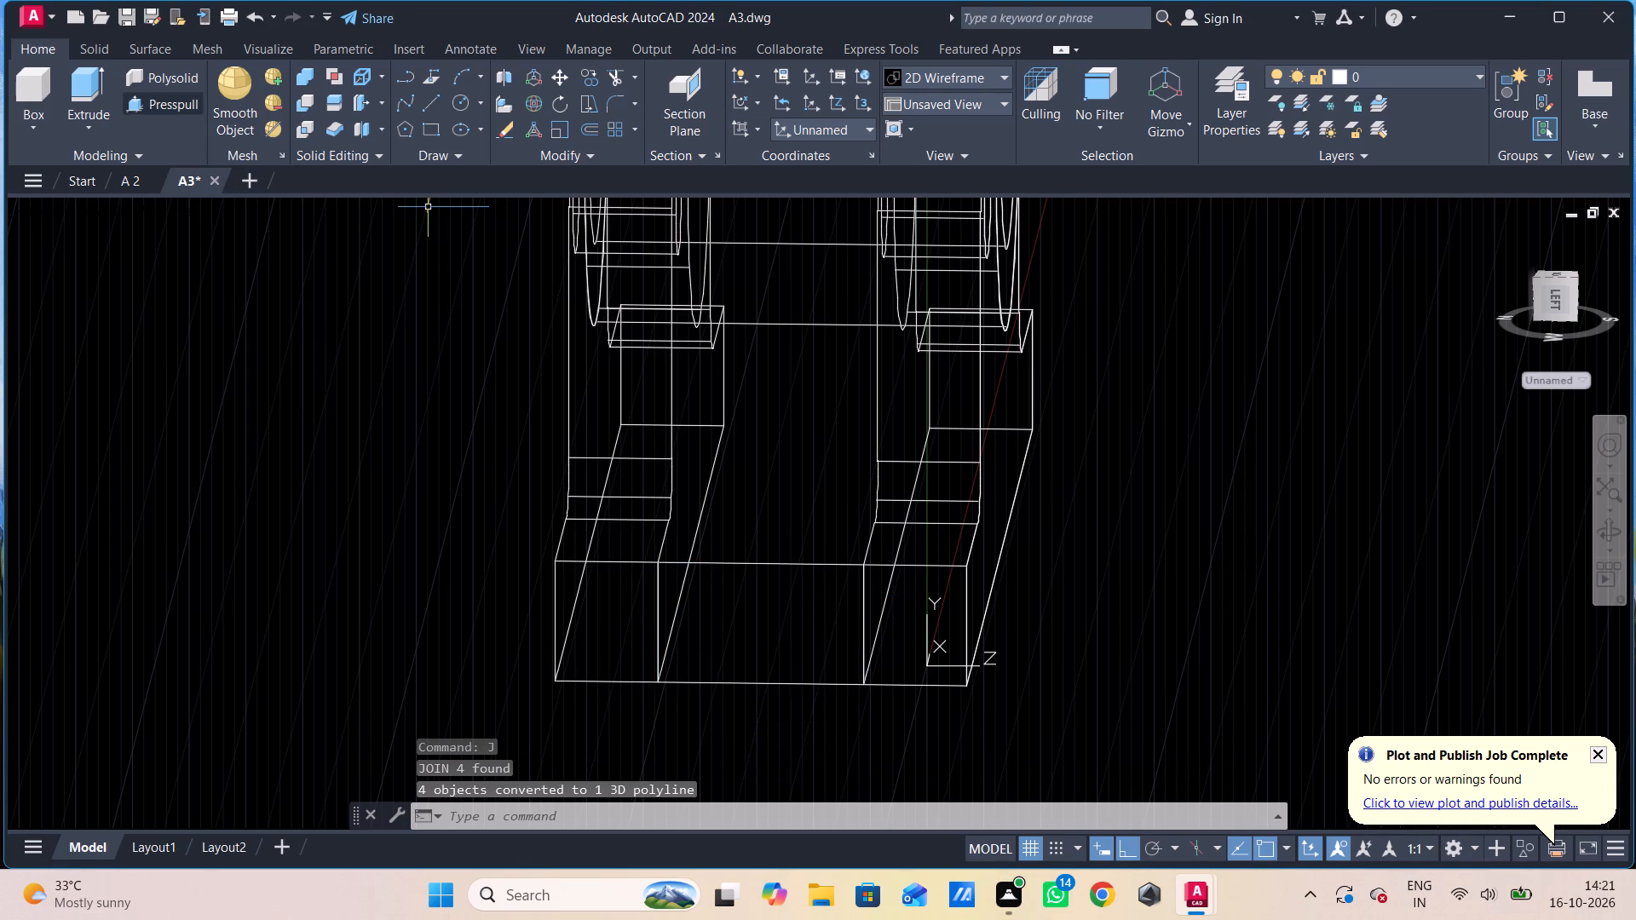
Presspull the joined rectangle along the full length of the bases to their opposite end, filling the gap between the plates.
left_click(142, 101)
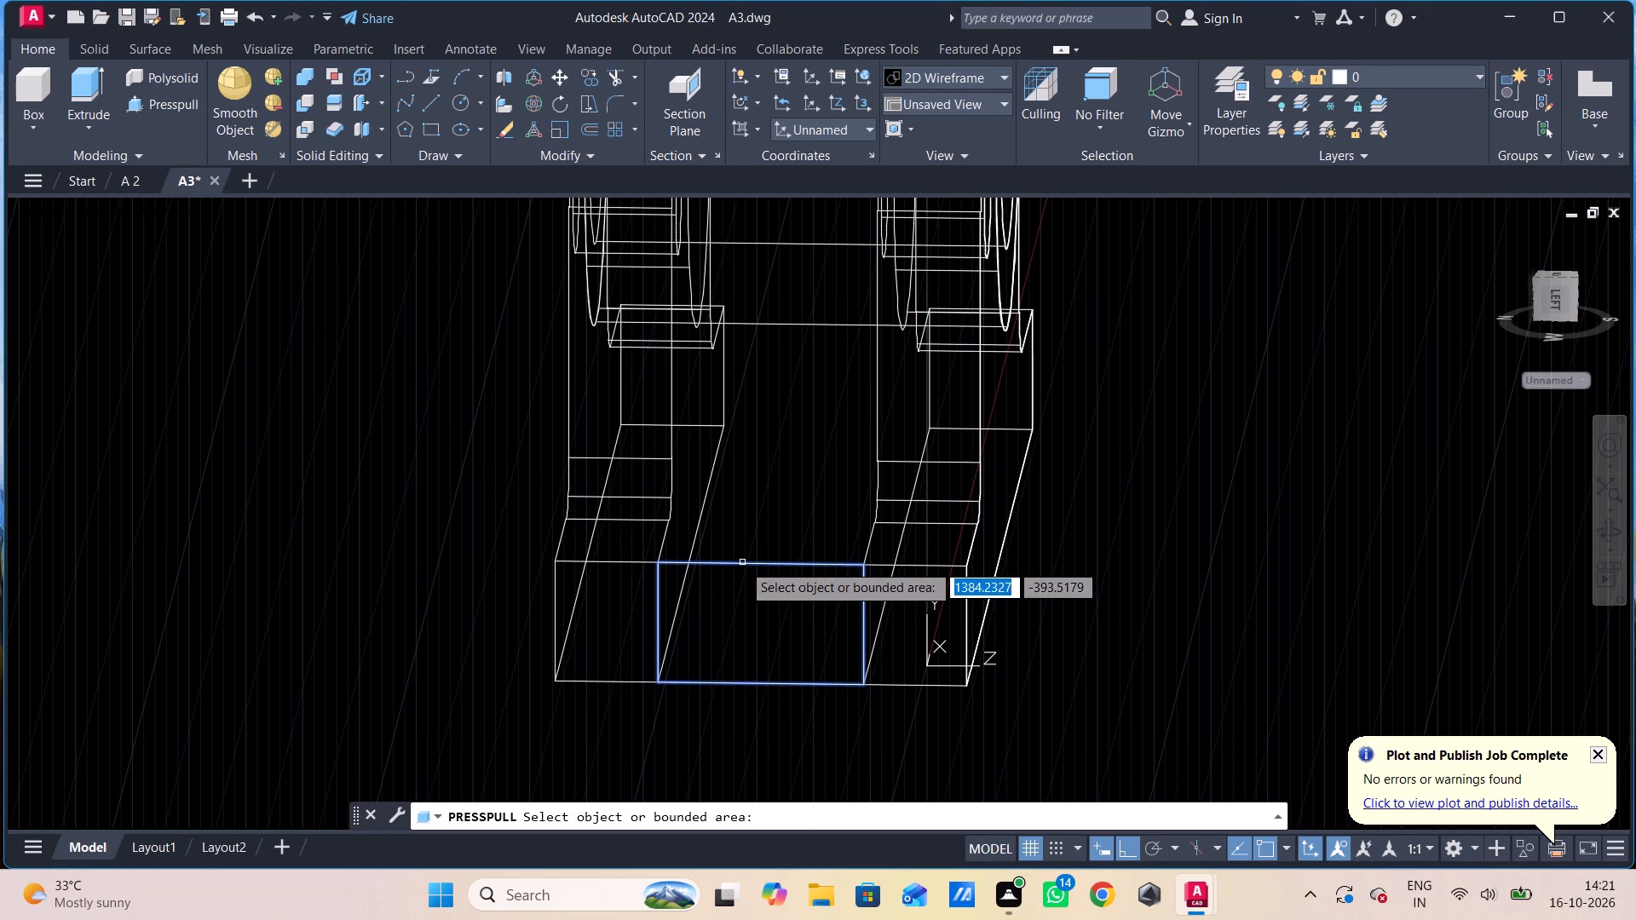
left_click(744, 565)
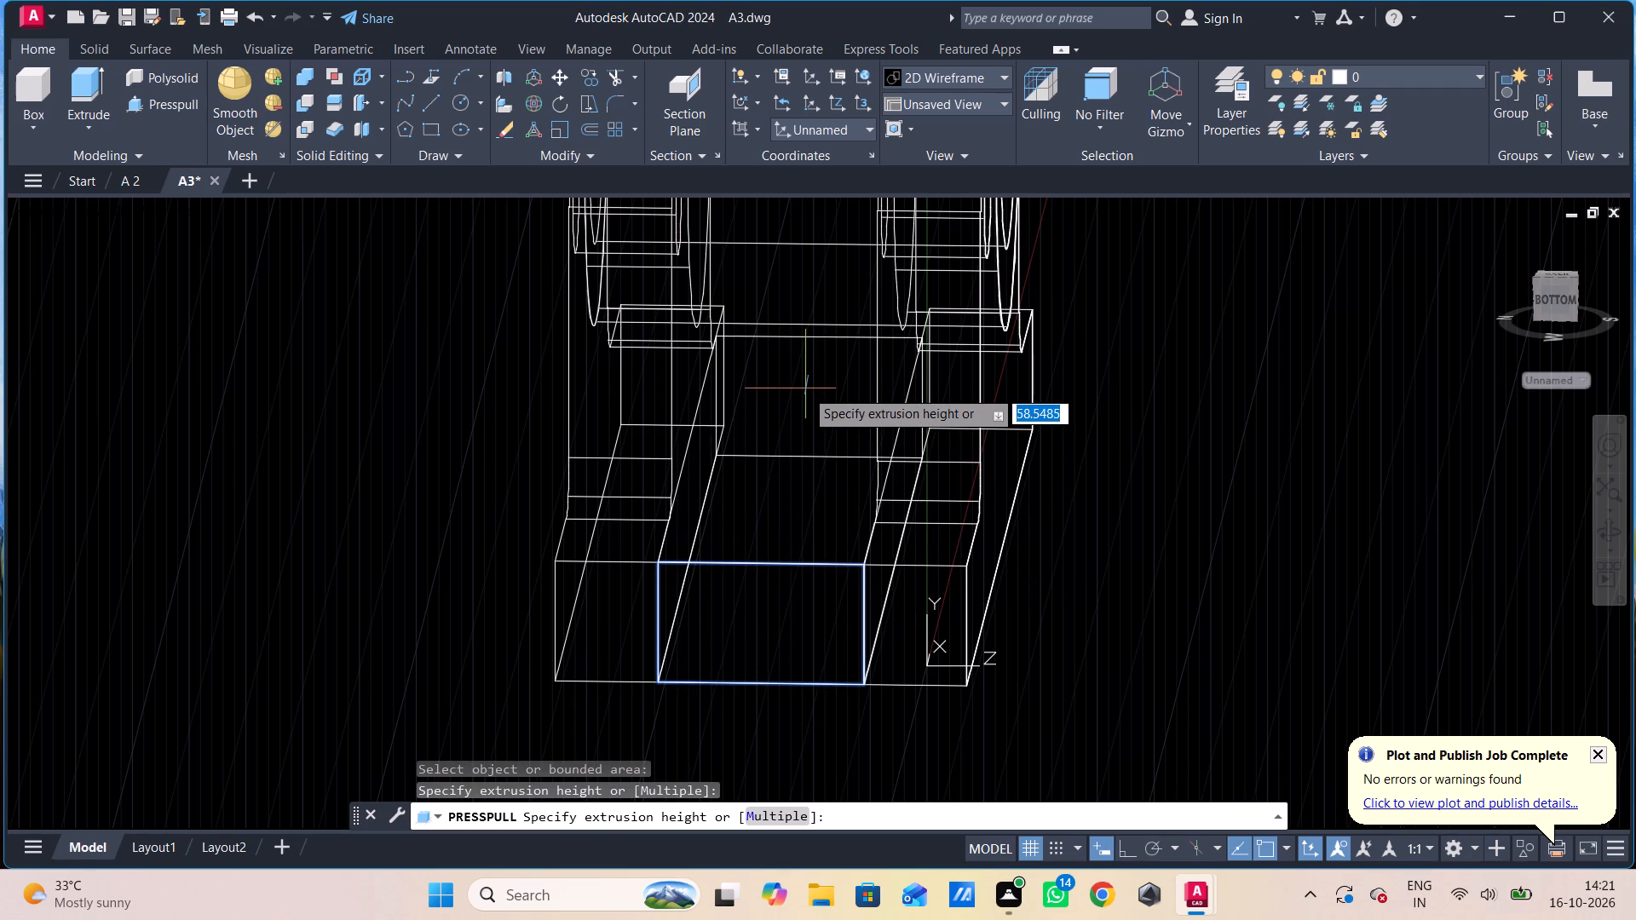
middle_click_drag(829, 396, 633, 414, "shift")
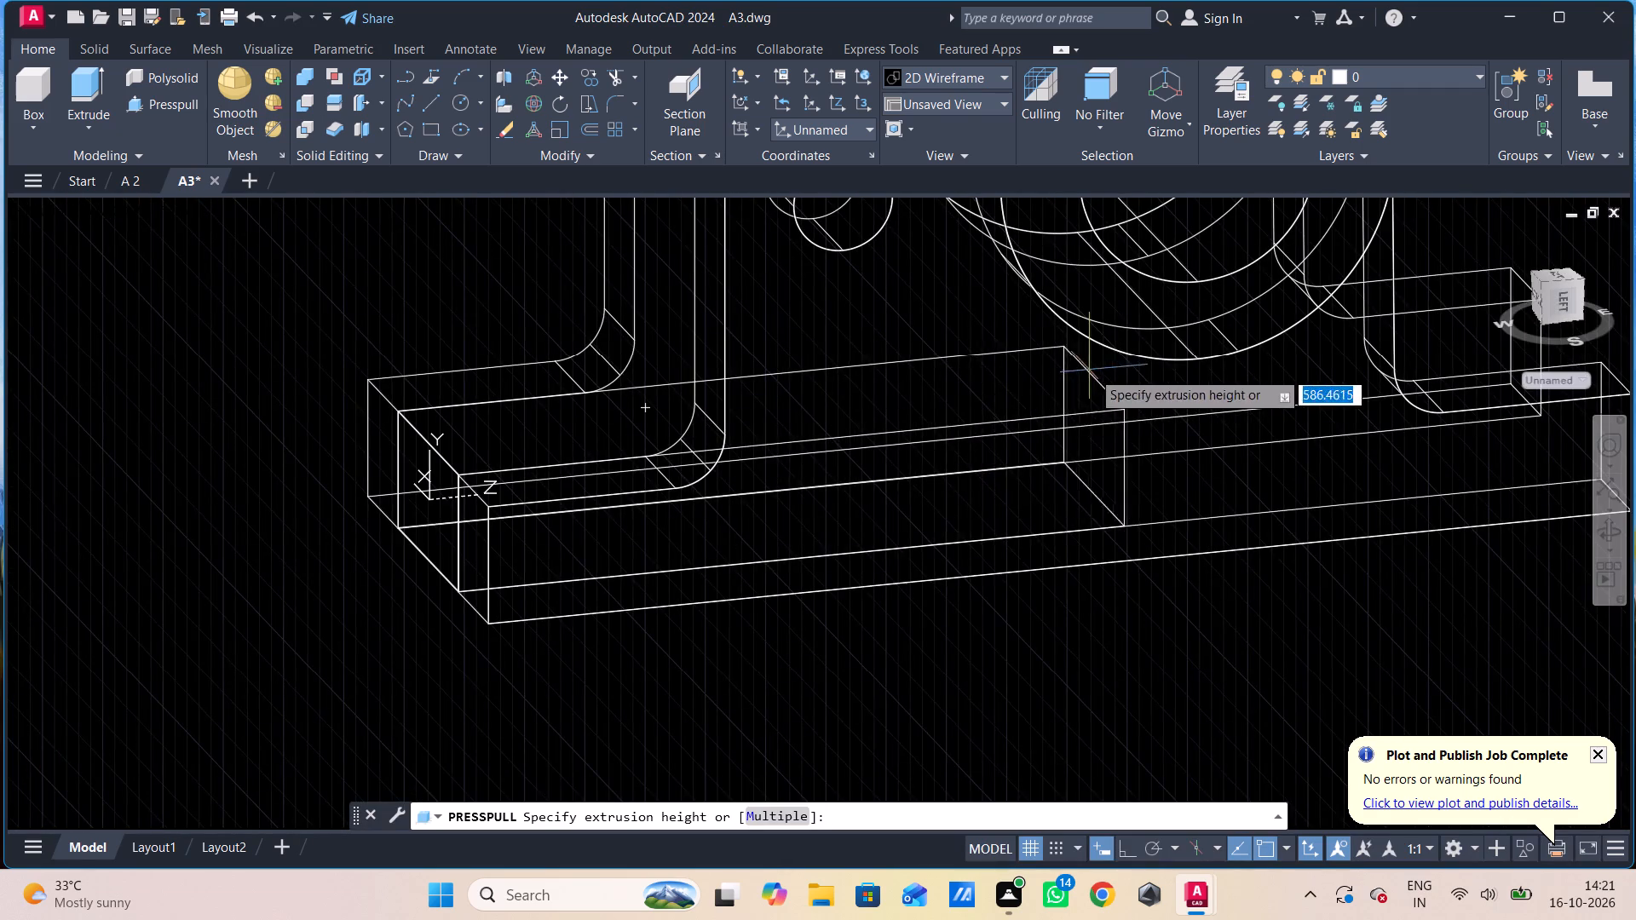
middle_click_drag(1119, 373, 676, 460)
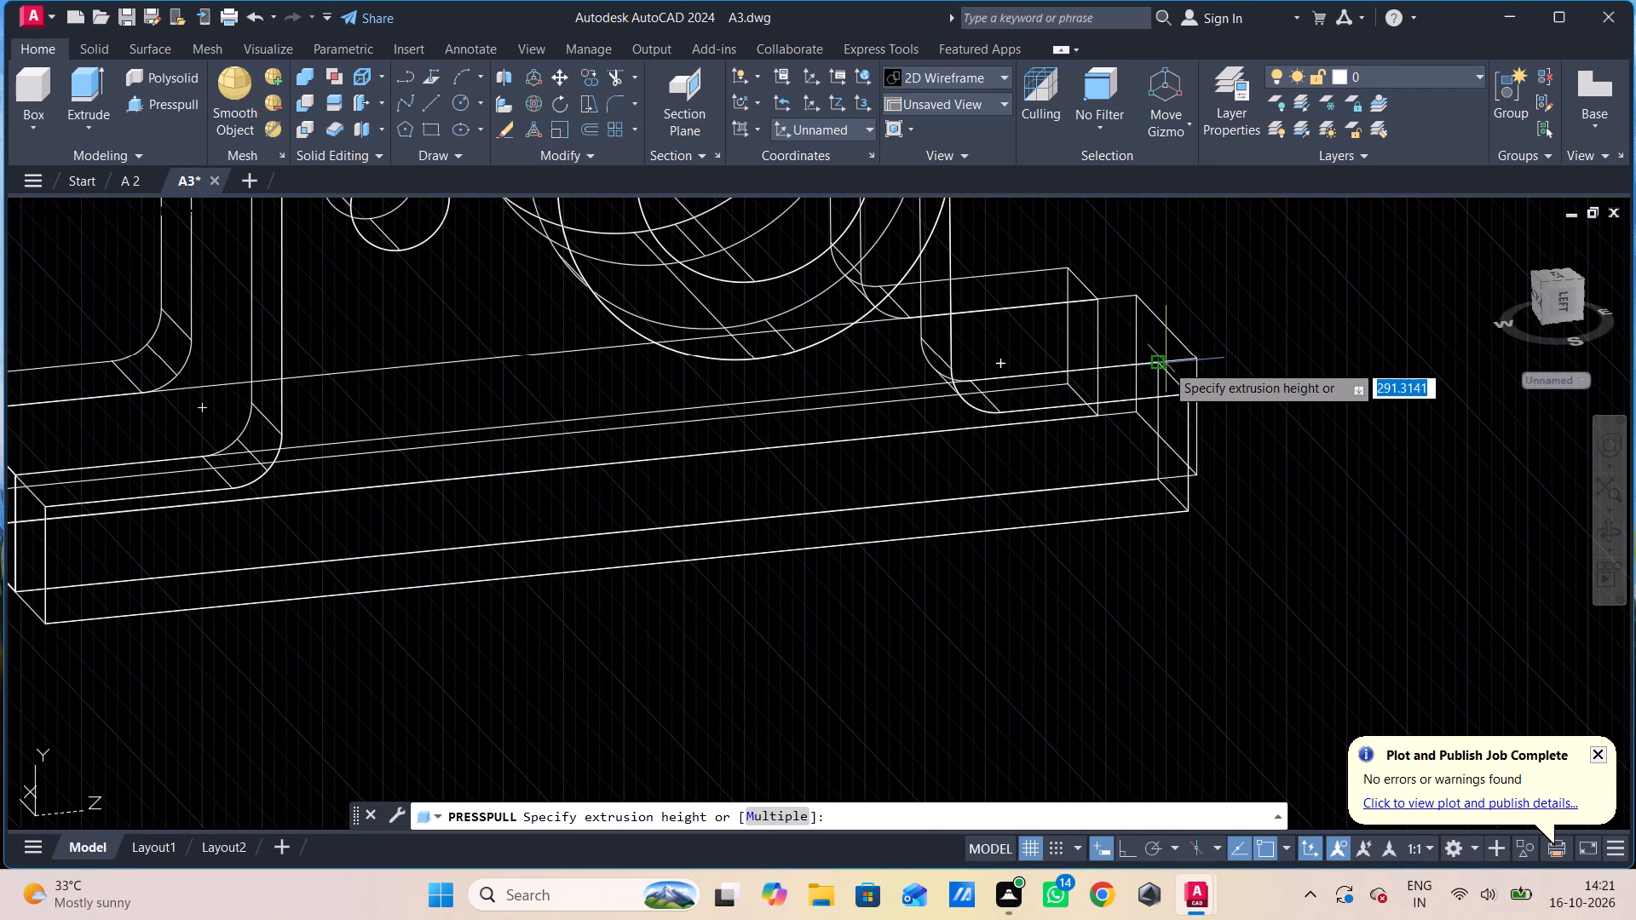
left_click(1166, 364)
scroll(1224, 611, "down", 1)
key("Escape")
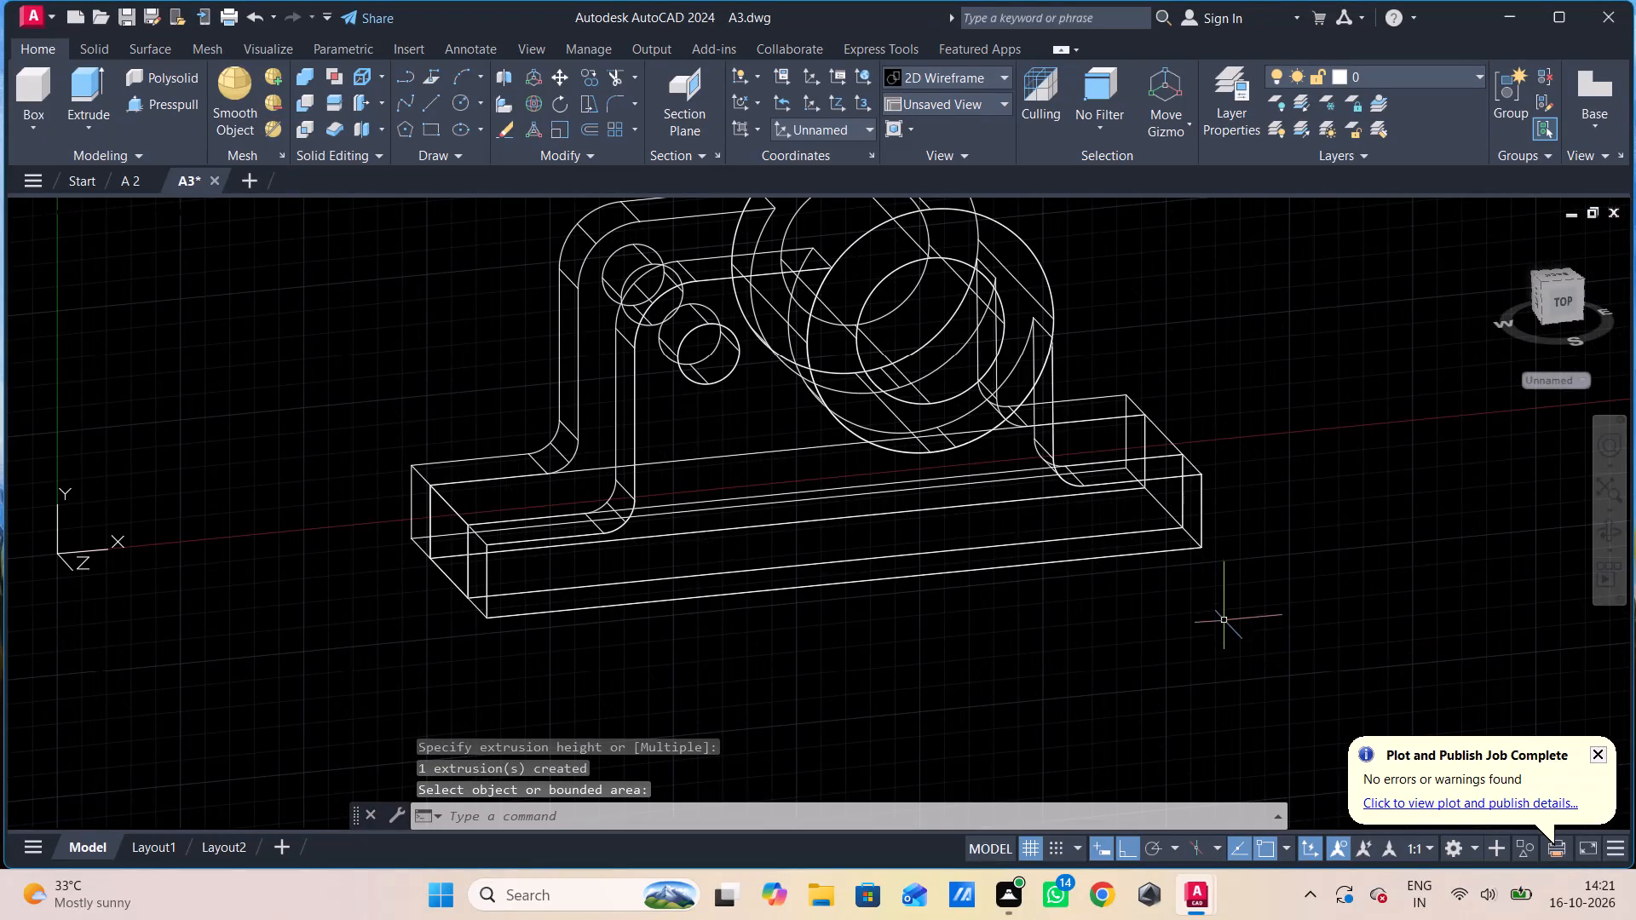
Set the visual style to Shades of Gray and inspect the filled base between the plates.
left_click(174, 212)
left_click(258, 400)
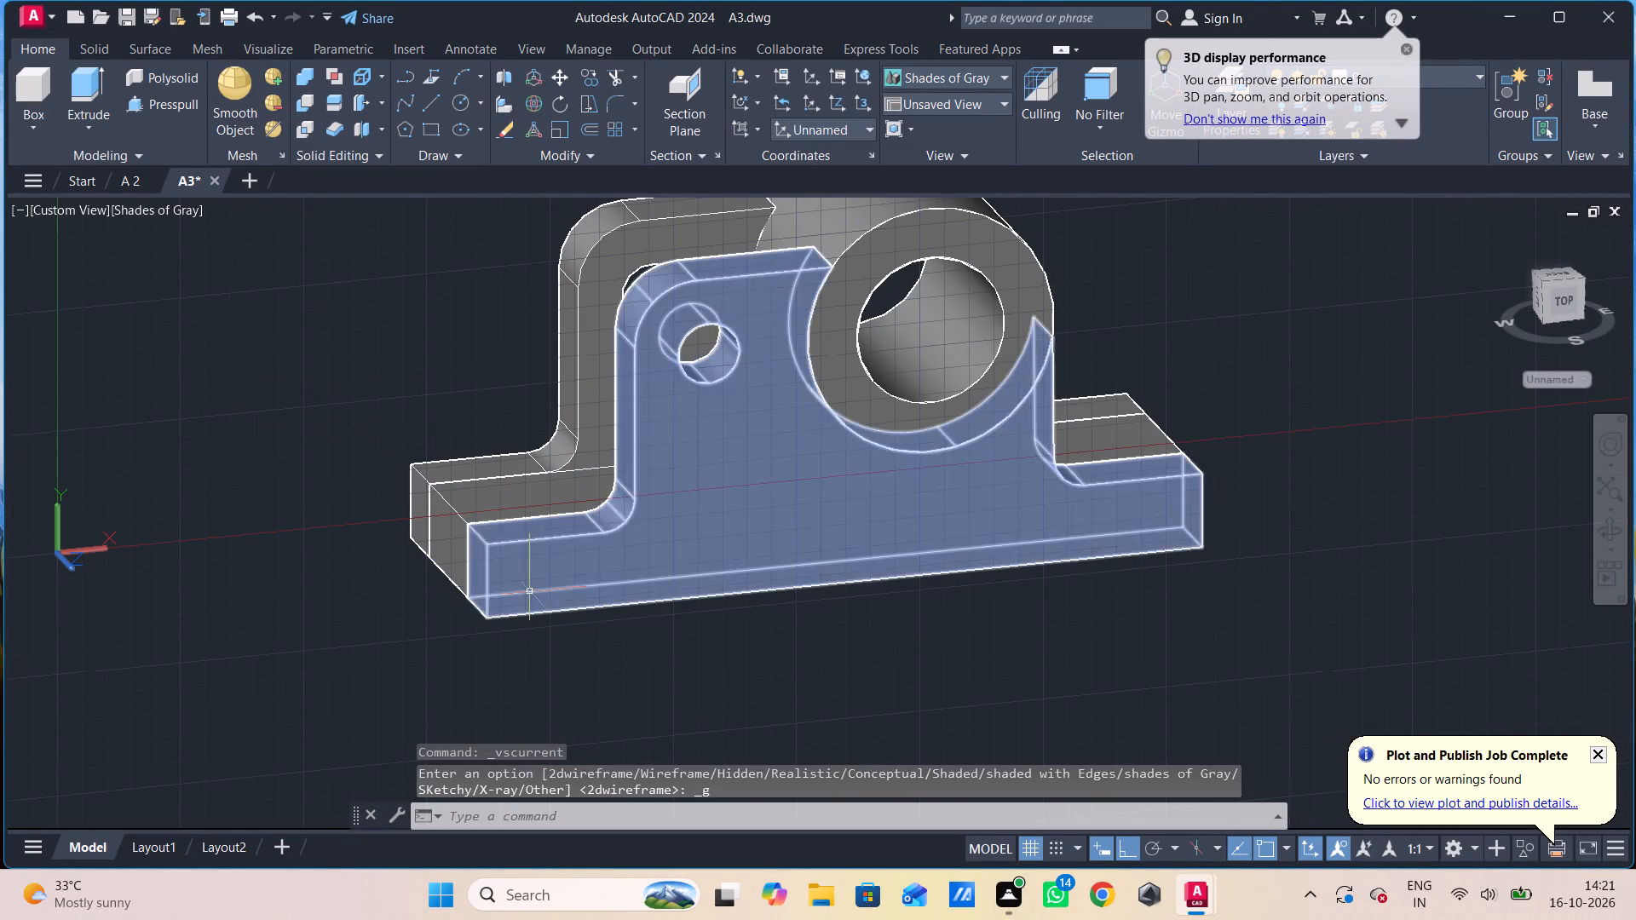
middle_click_drag(530, 593, 654, 621, "shift")
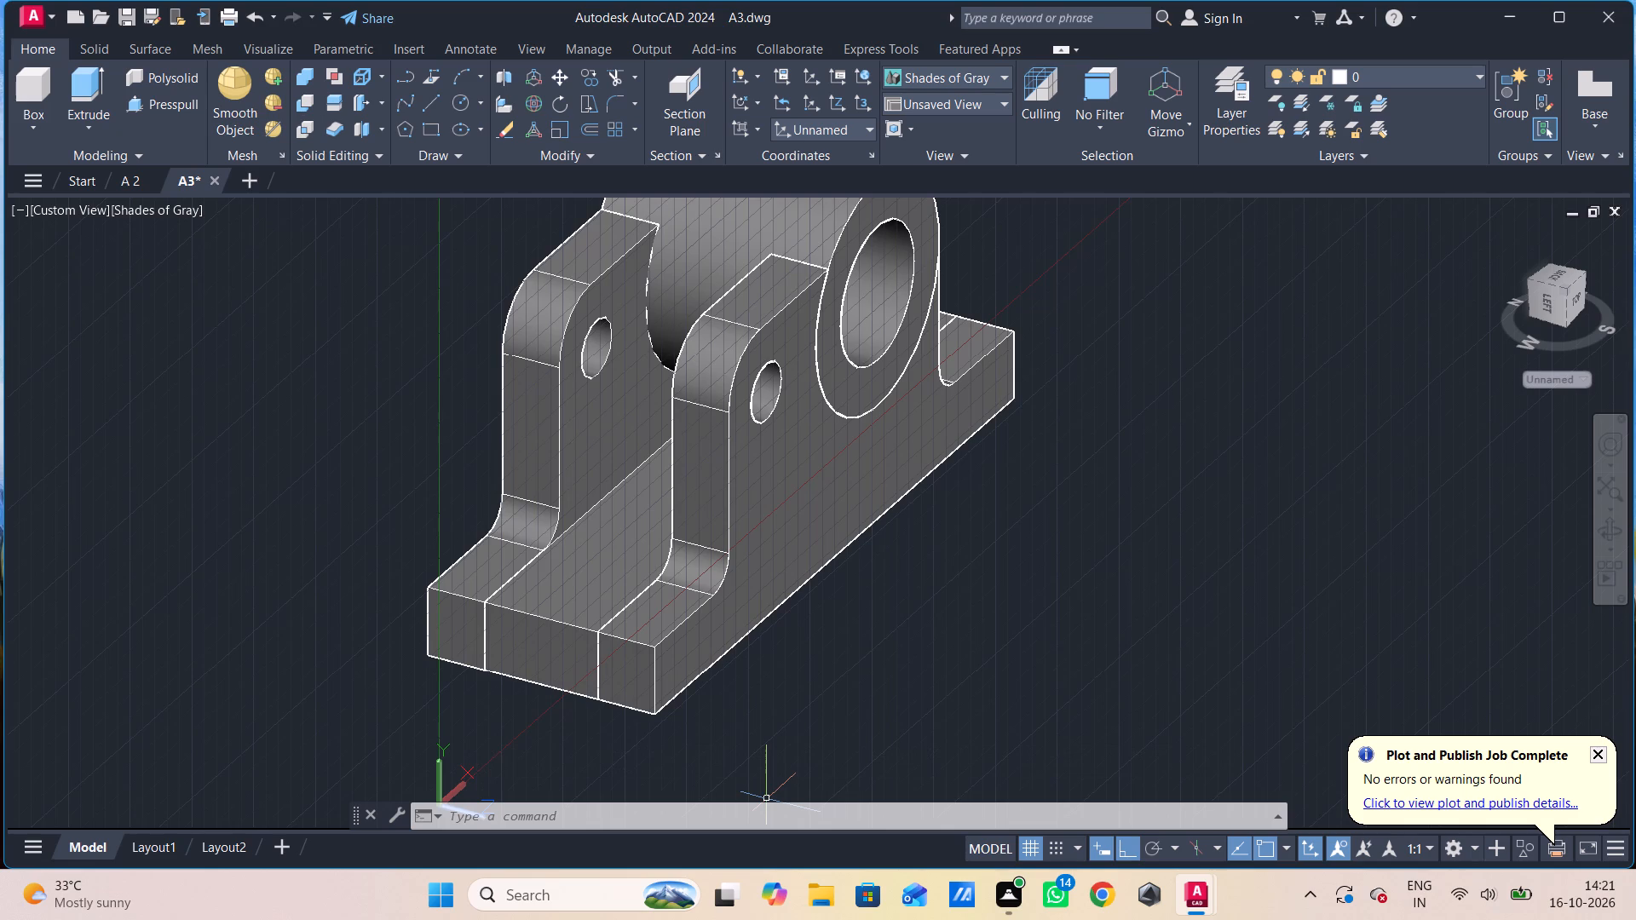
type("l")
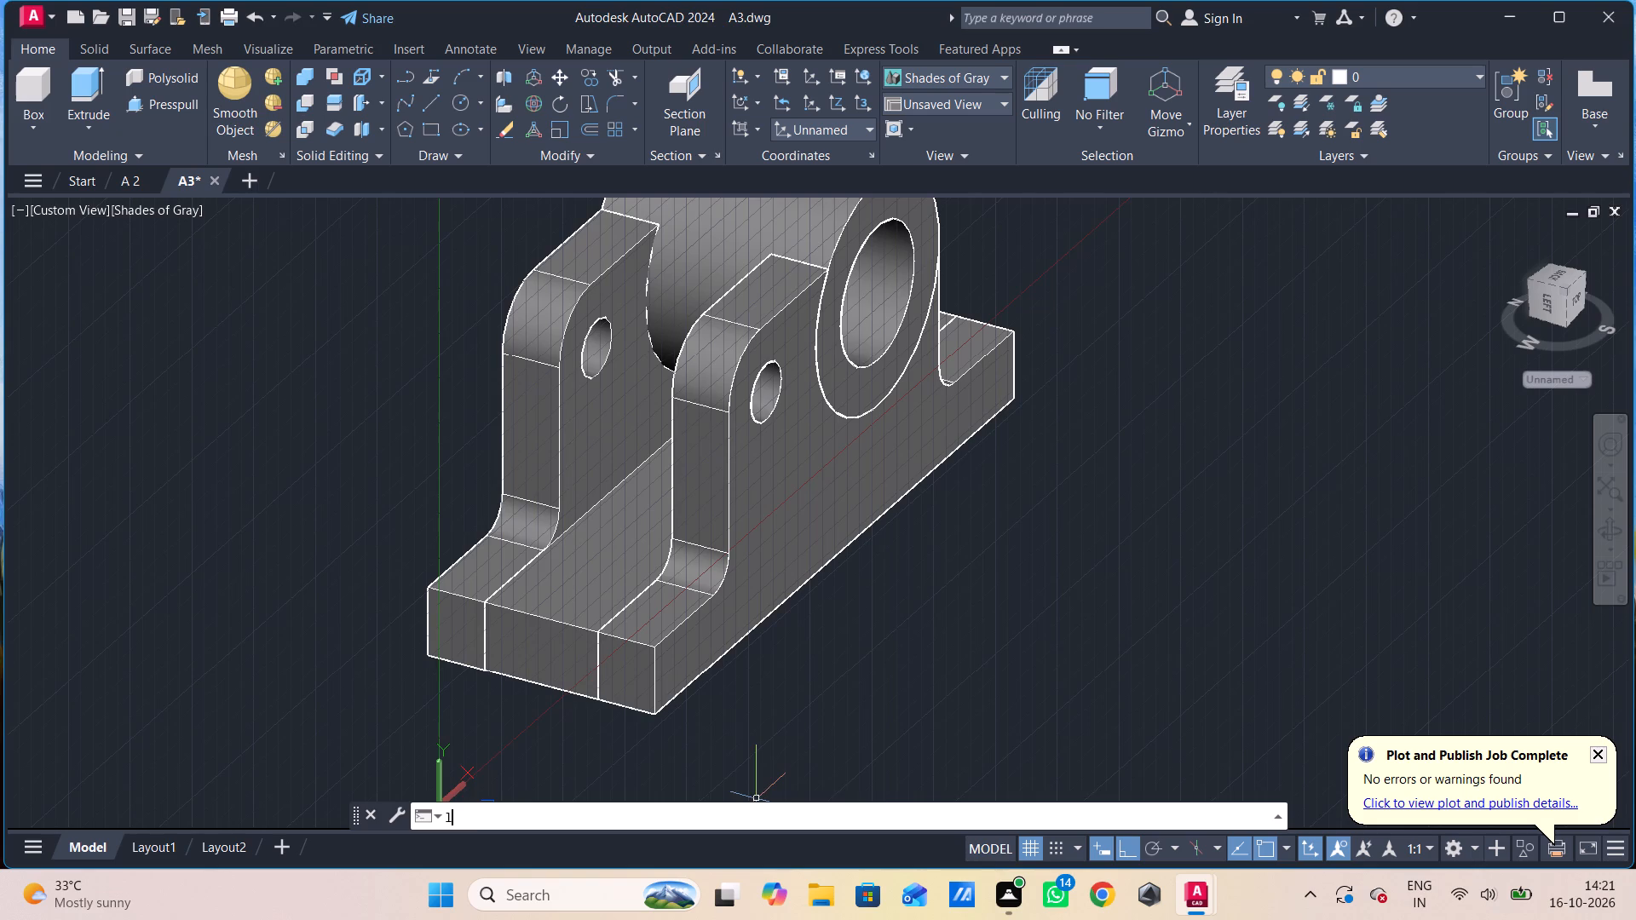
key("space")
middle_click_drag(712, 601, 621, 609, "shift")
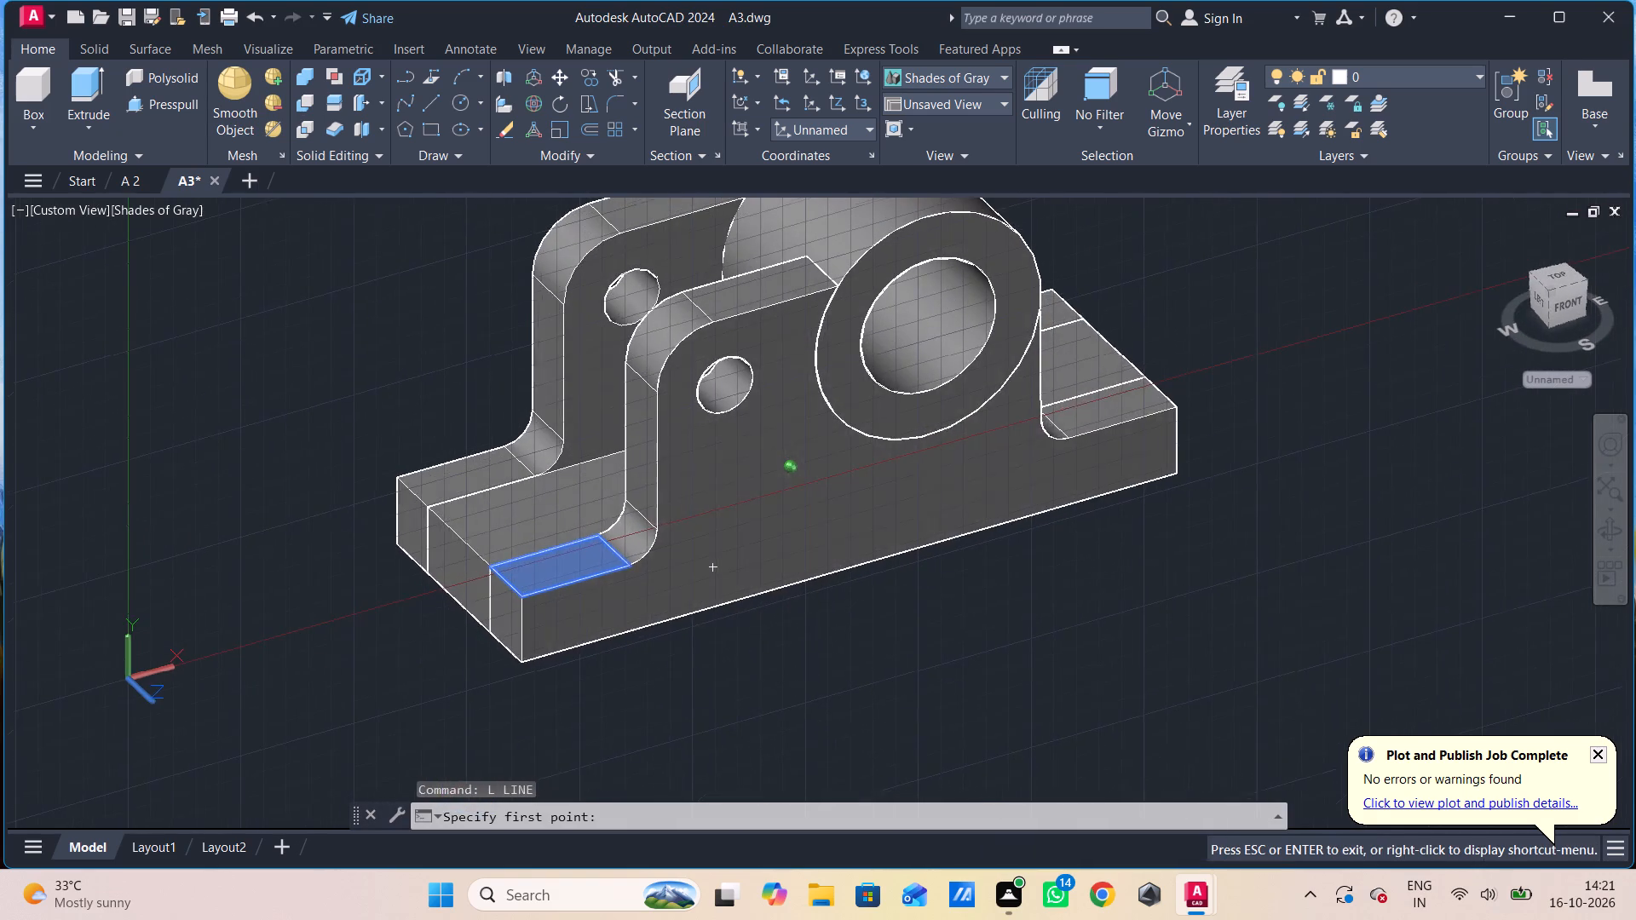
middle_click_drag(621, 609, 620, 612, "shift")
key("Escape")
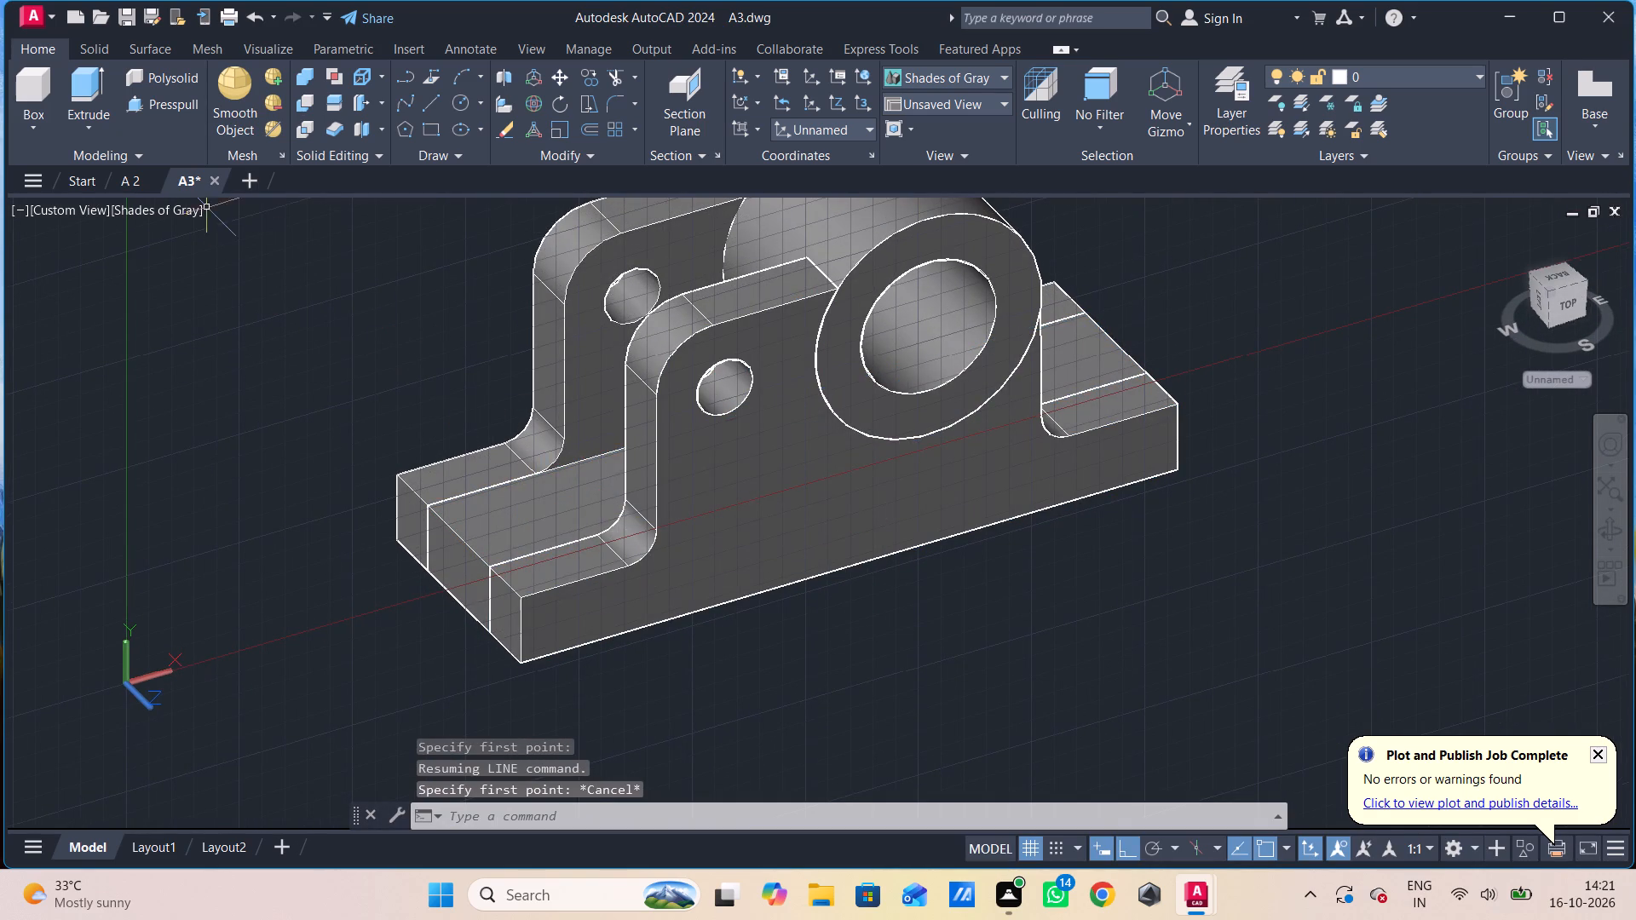
Switch the model to the Top view.
left_click(126, 216)
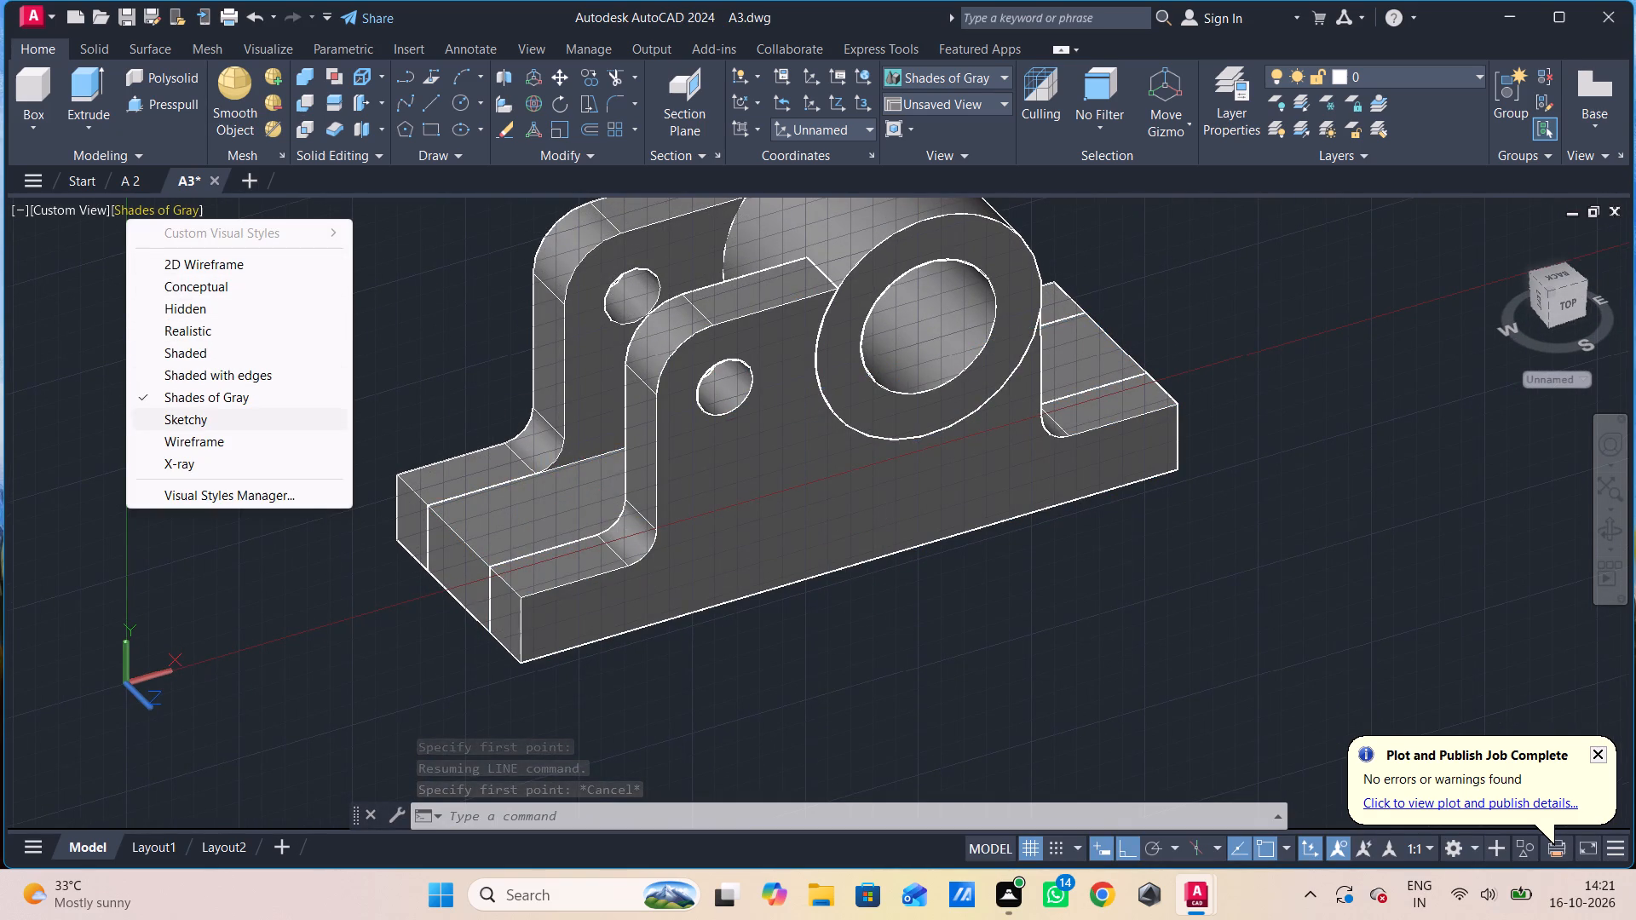
left_click(77, 207)
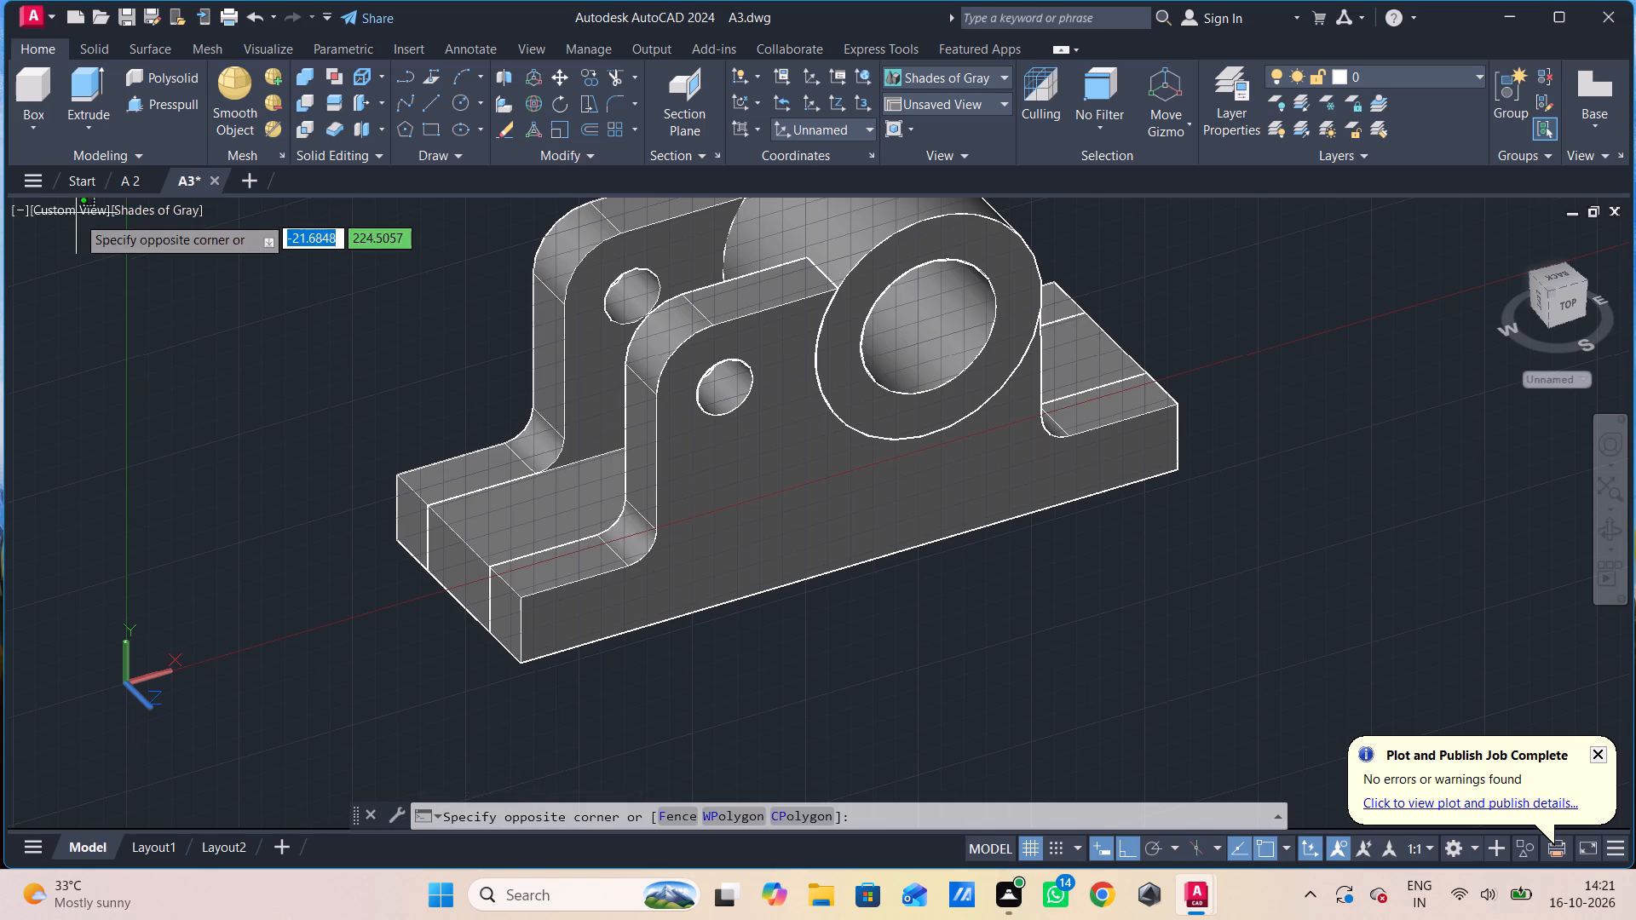
left_click(77, 227)
left_click(73, 209)
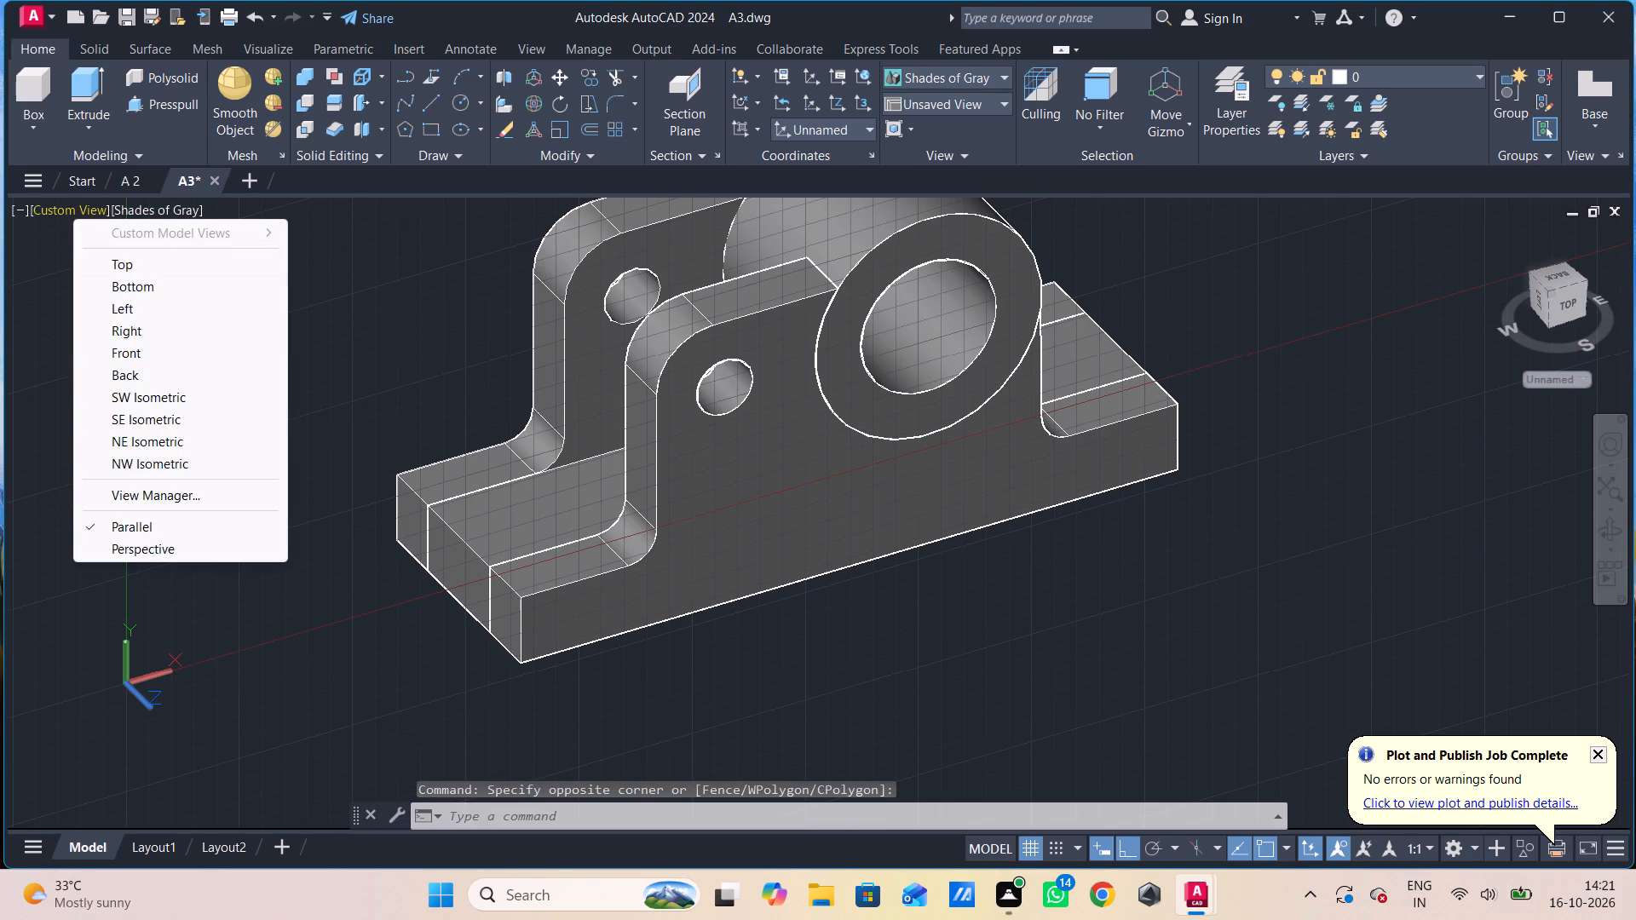
left_click(150, 267)
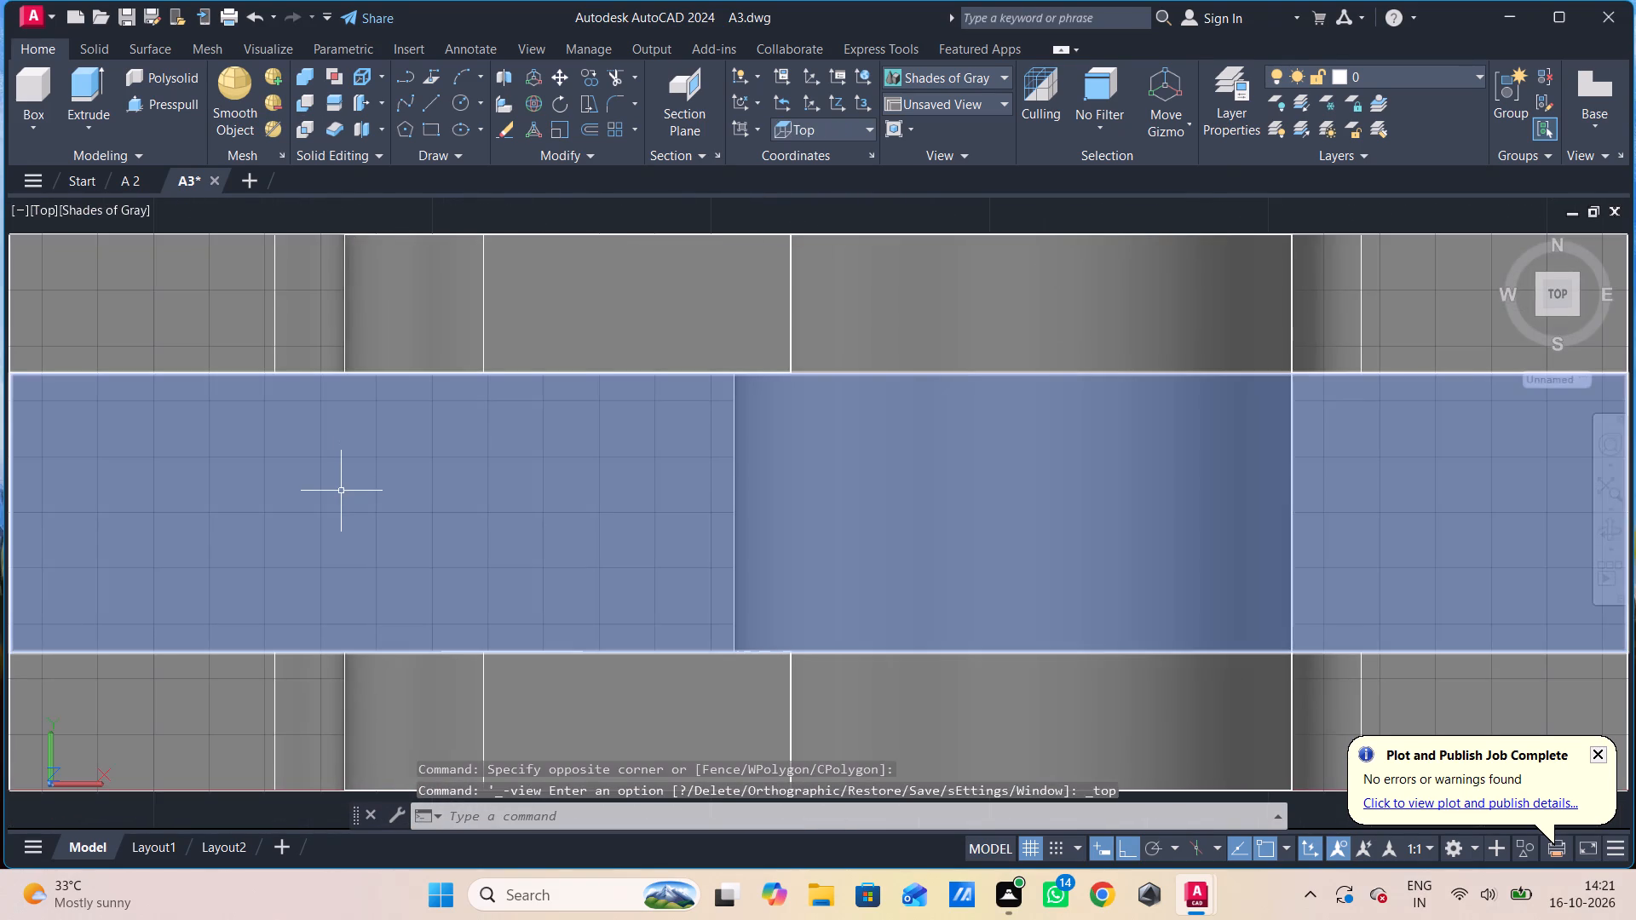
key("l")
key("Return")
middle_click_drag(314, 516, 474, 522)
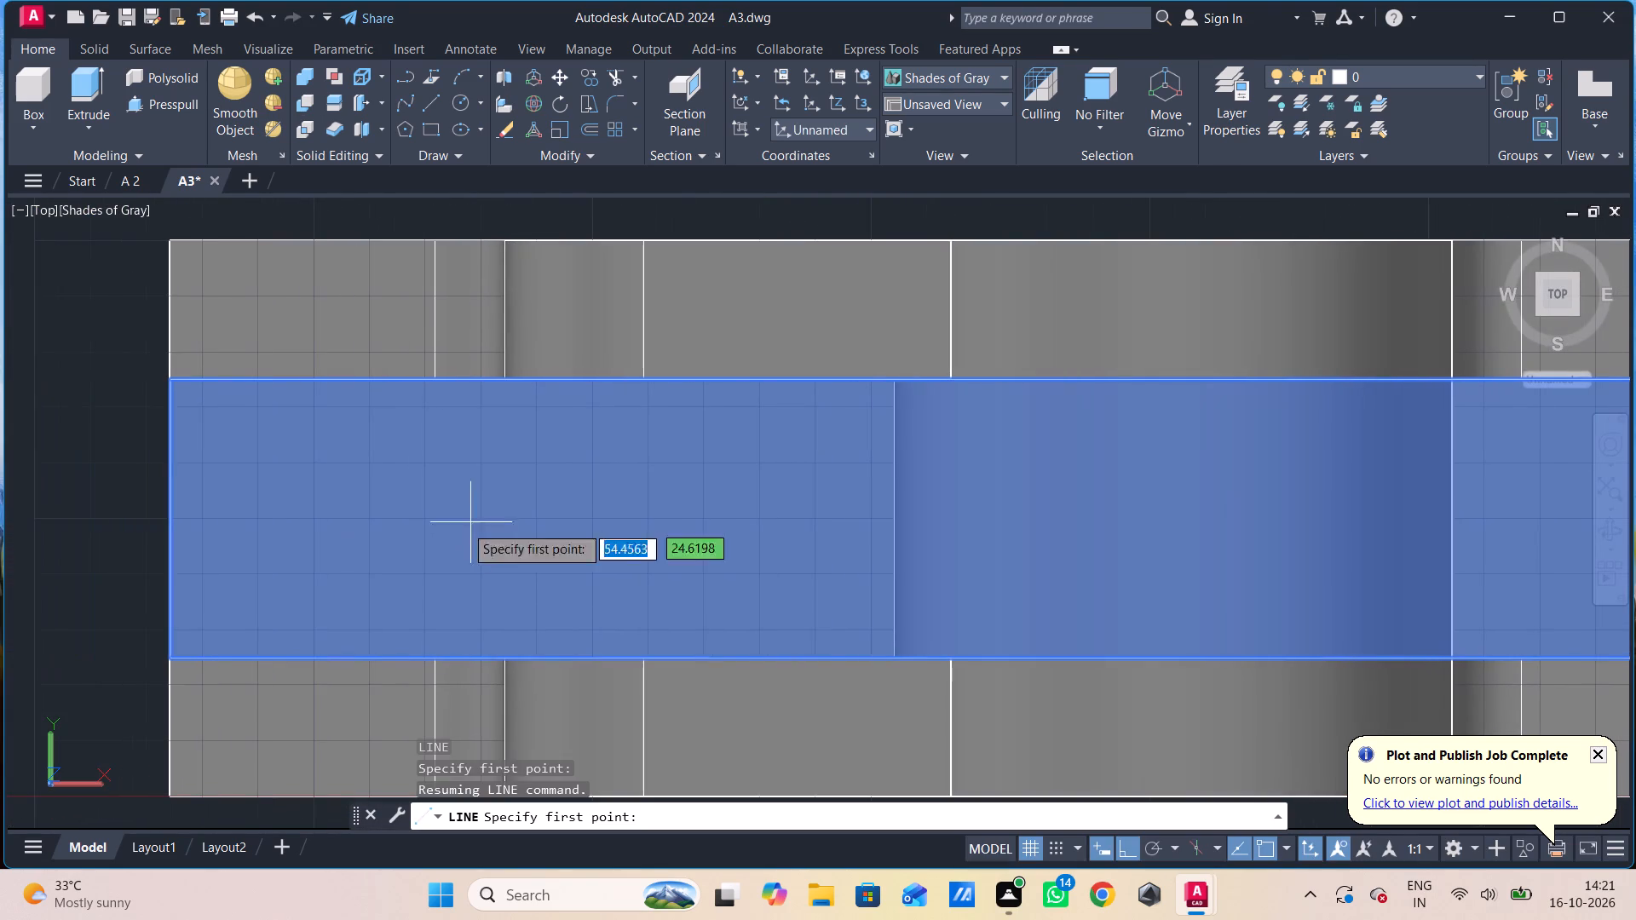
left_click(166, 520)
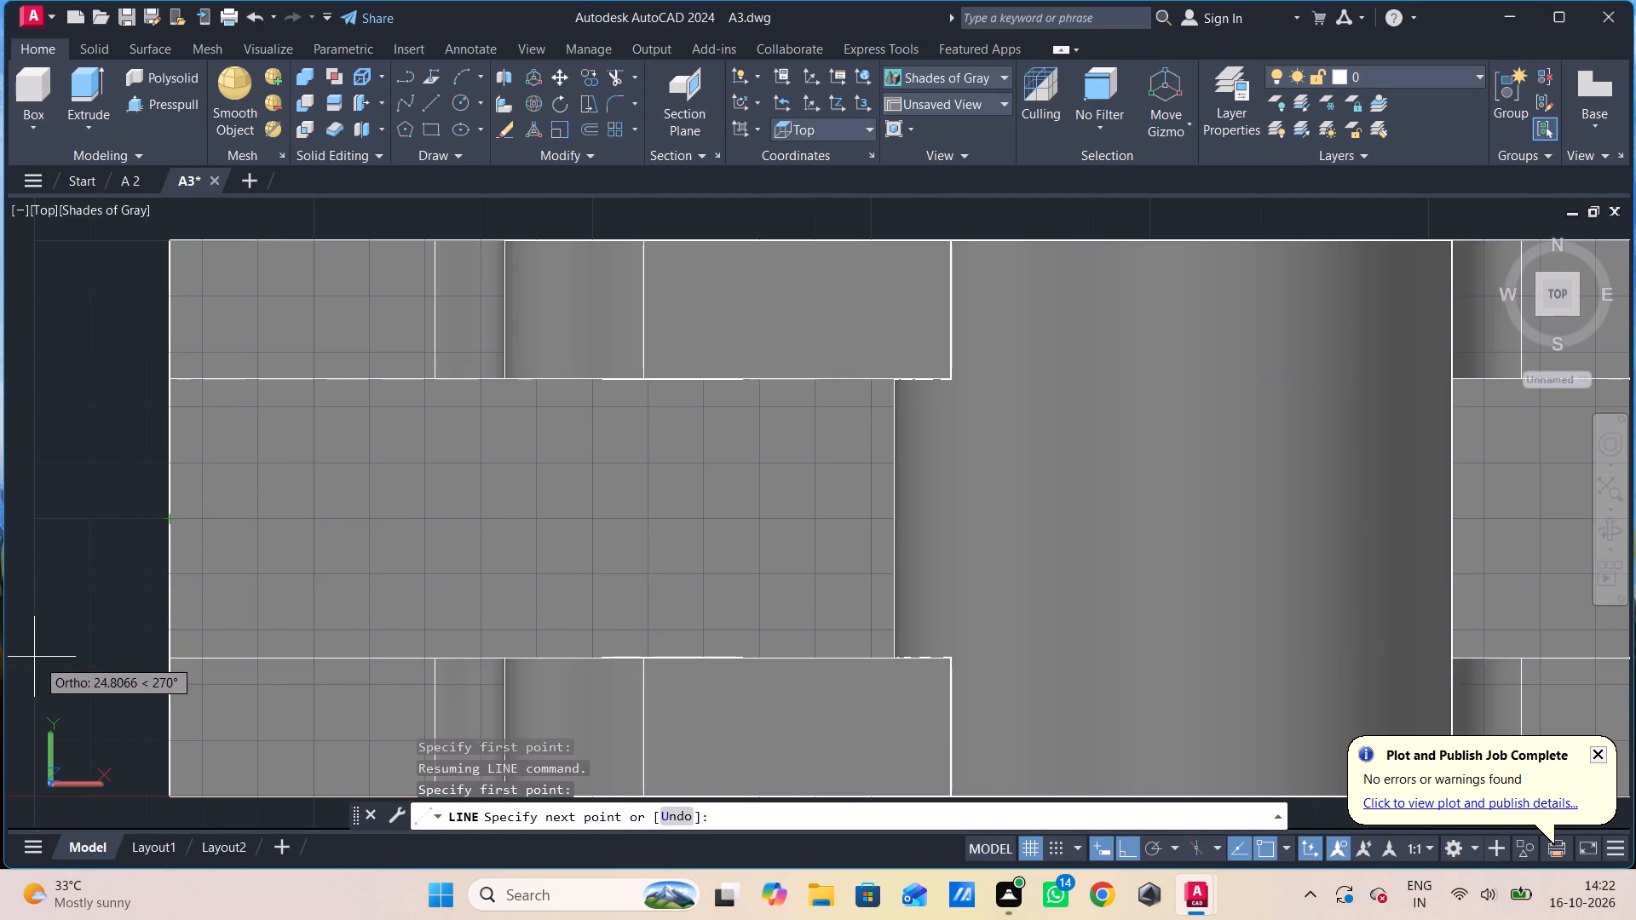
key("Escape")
Define a three-point UCS with its origin near the left end of the filled base and X along the base's length.
key("u")
type("cs")
key("space")
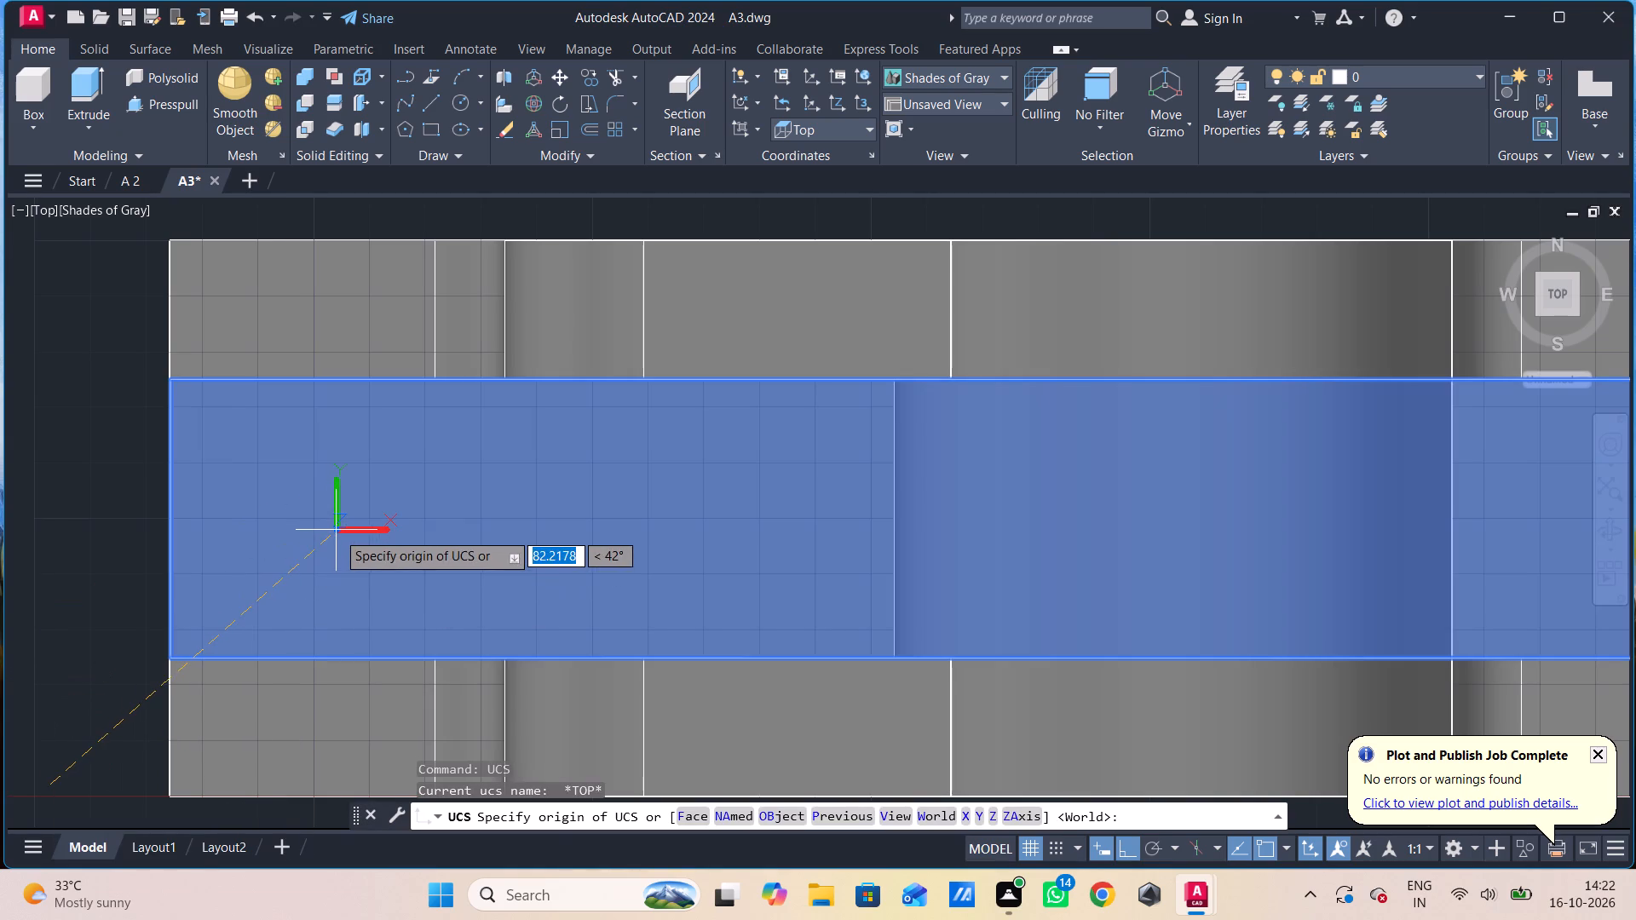
left_click(337, 532)
left_click(618, 520)
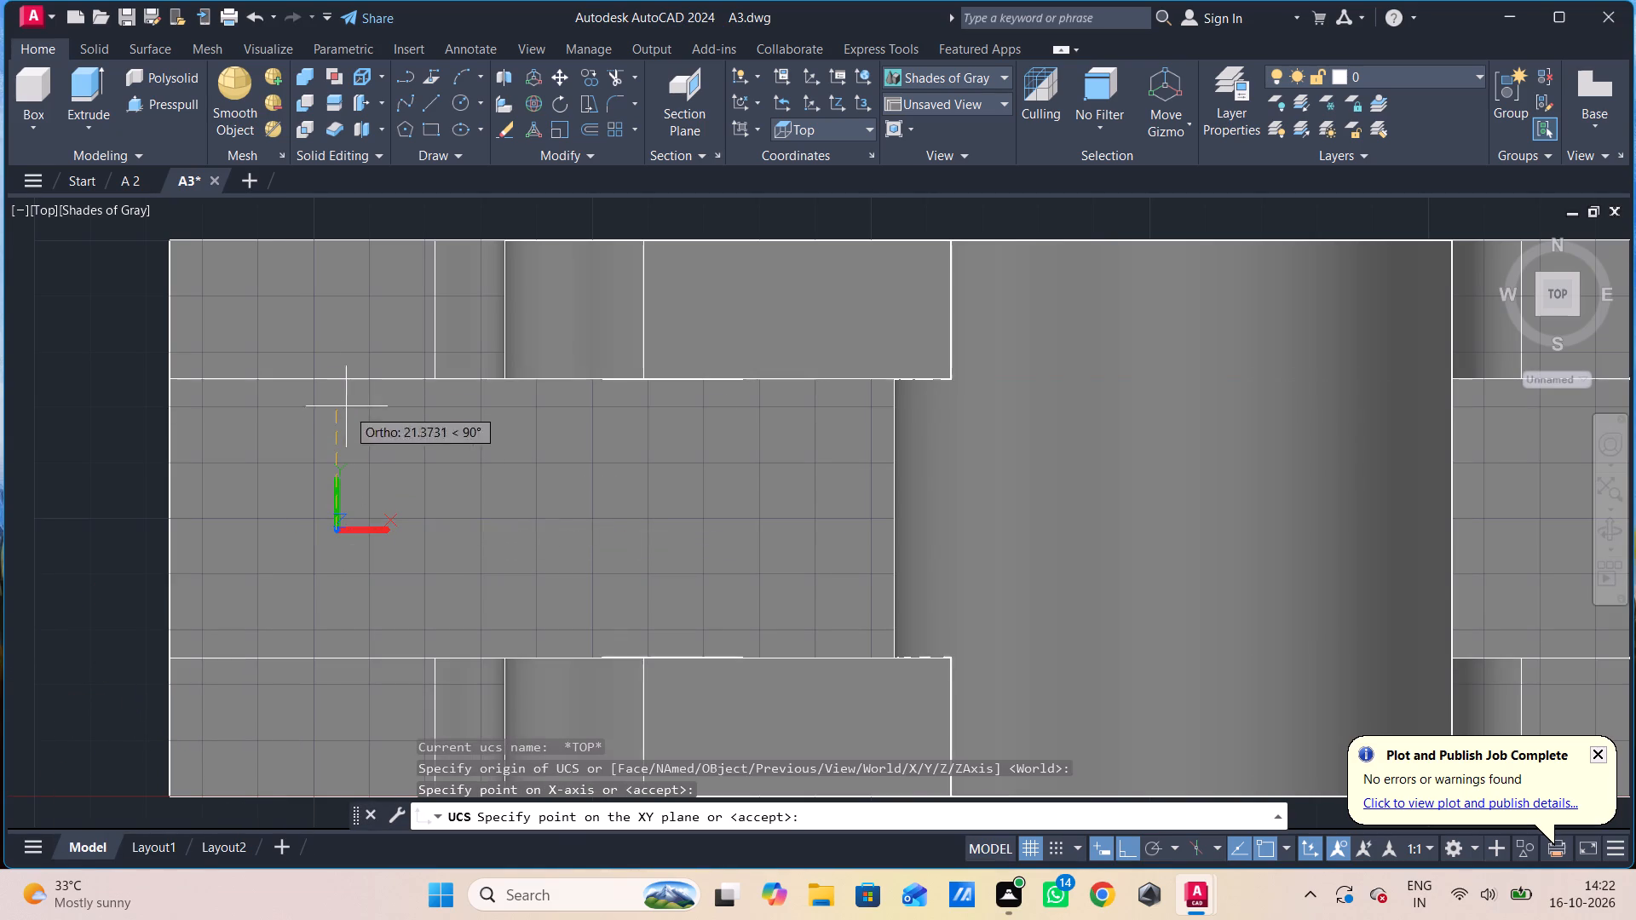
left_click(343, 365)
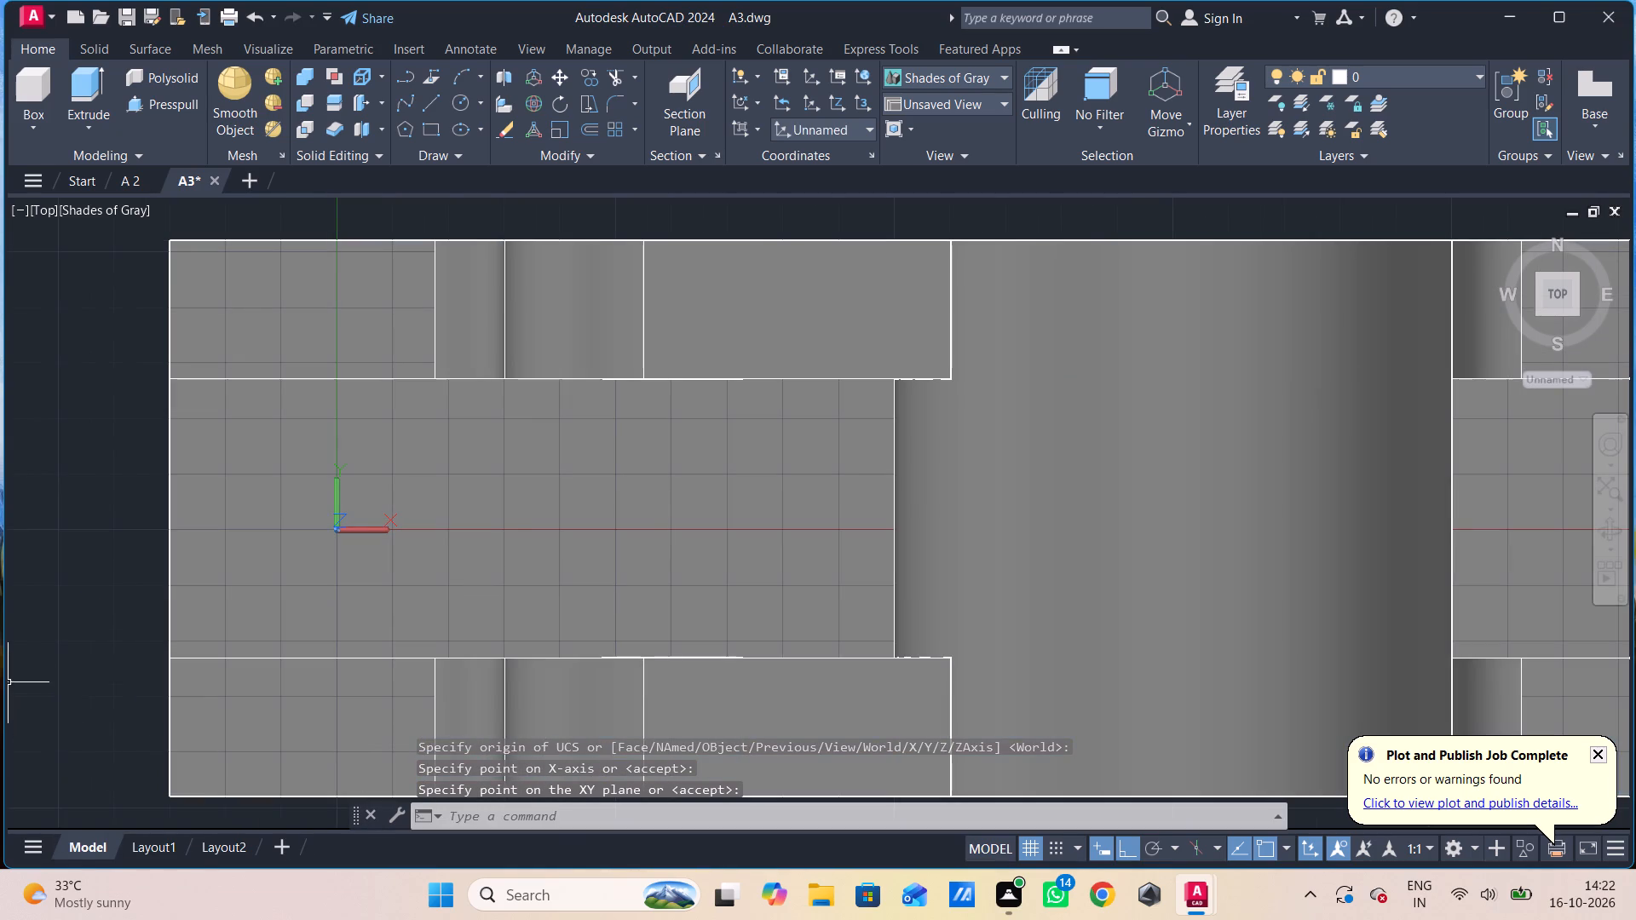
Draw a 36-long construction line inward from the midpoint of the filled base's left end edge.
key("l")
key("space")
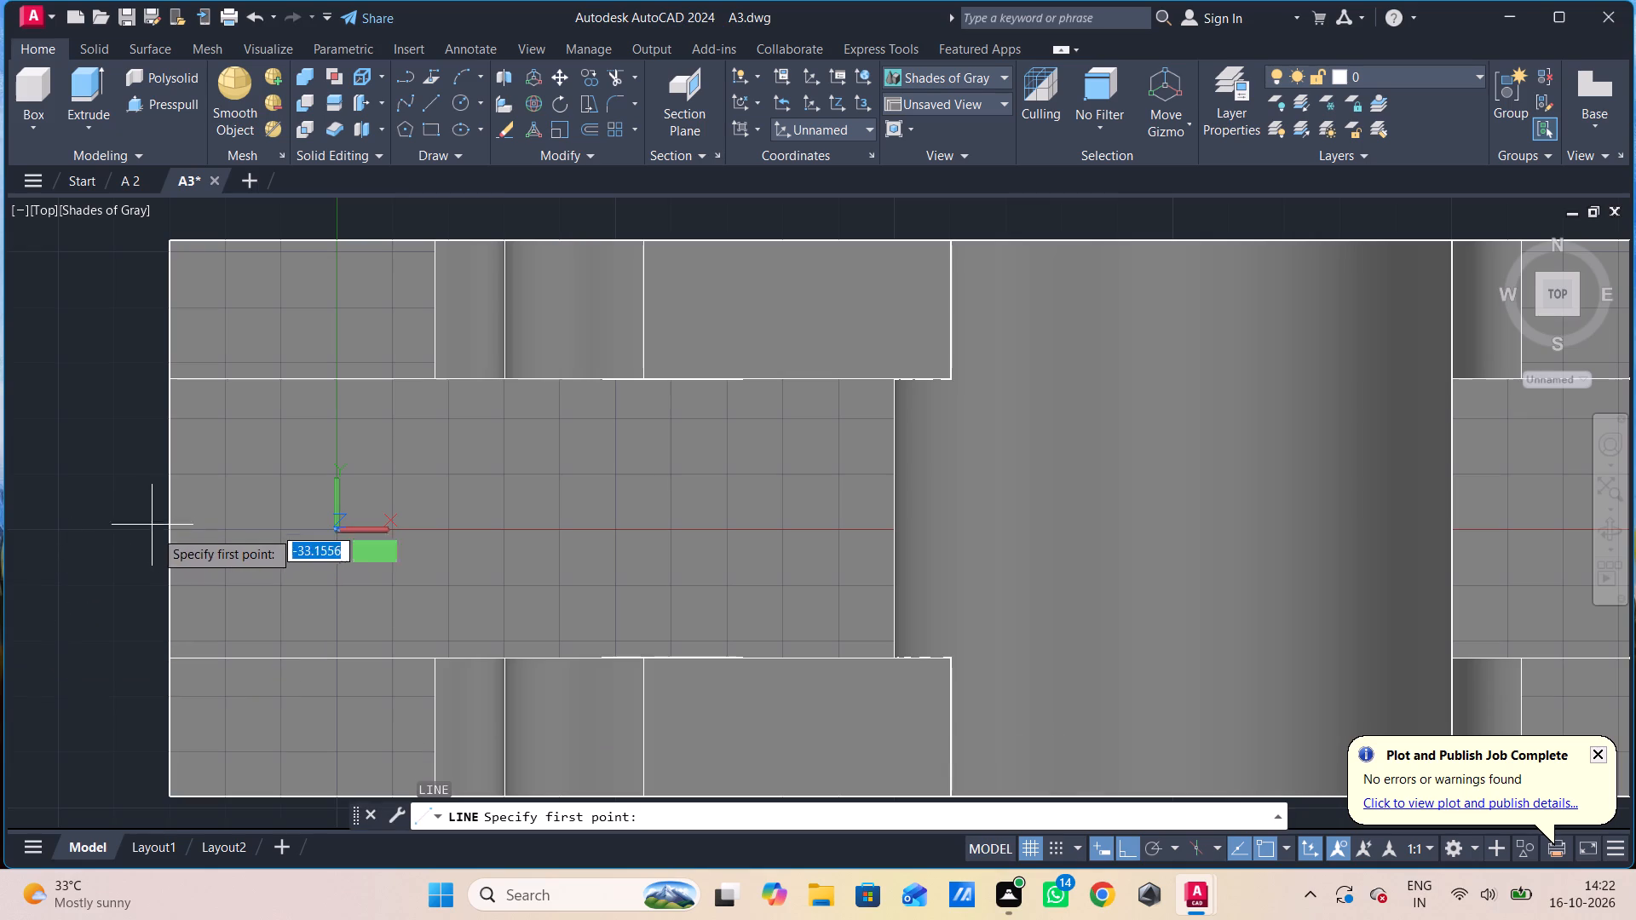
left_click(173, 522)
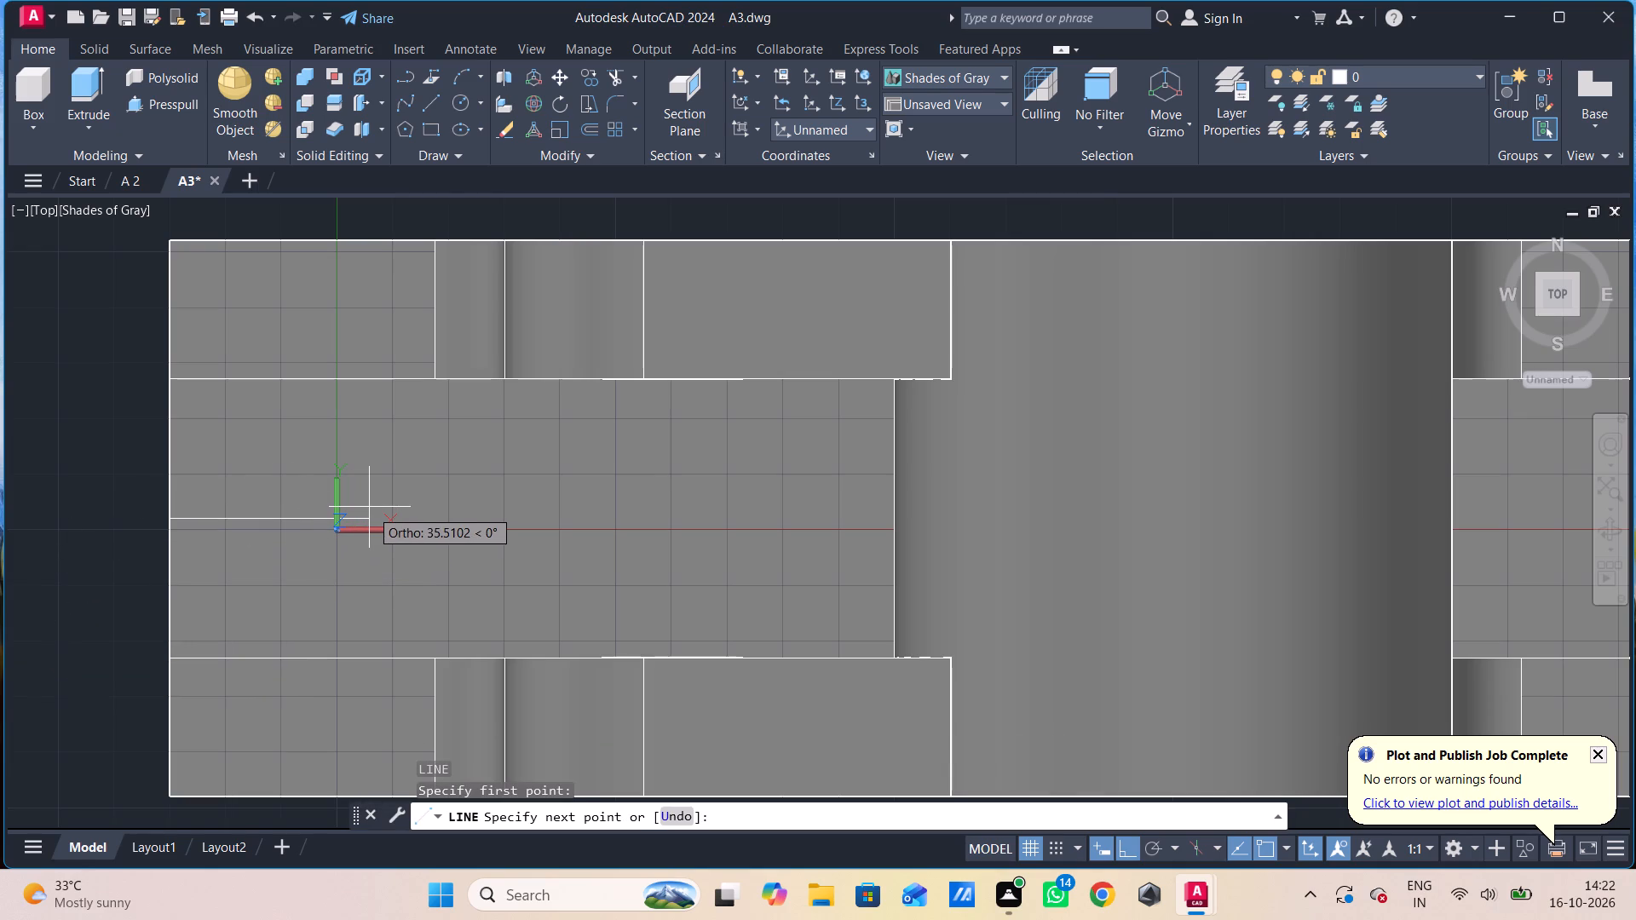
type("36")
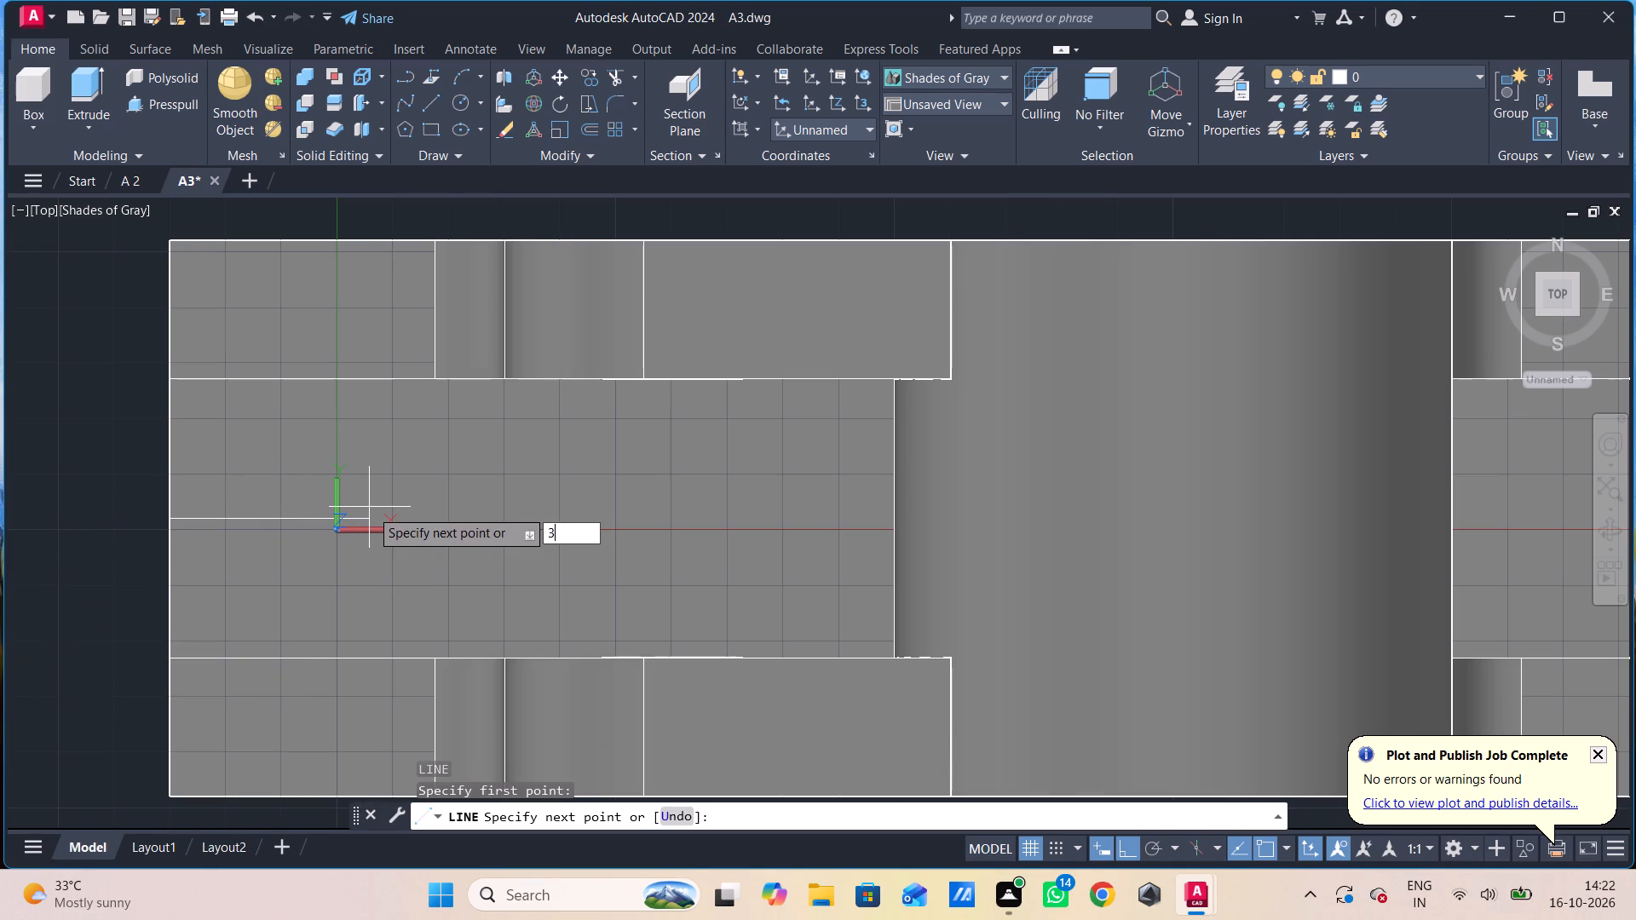
key("Return")
key("Escape")
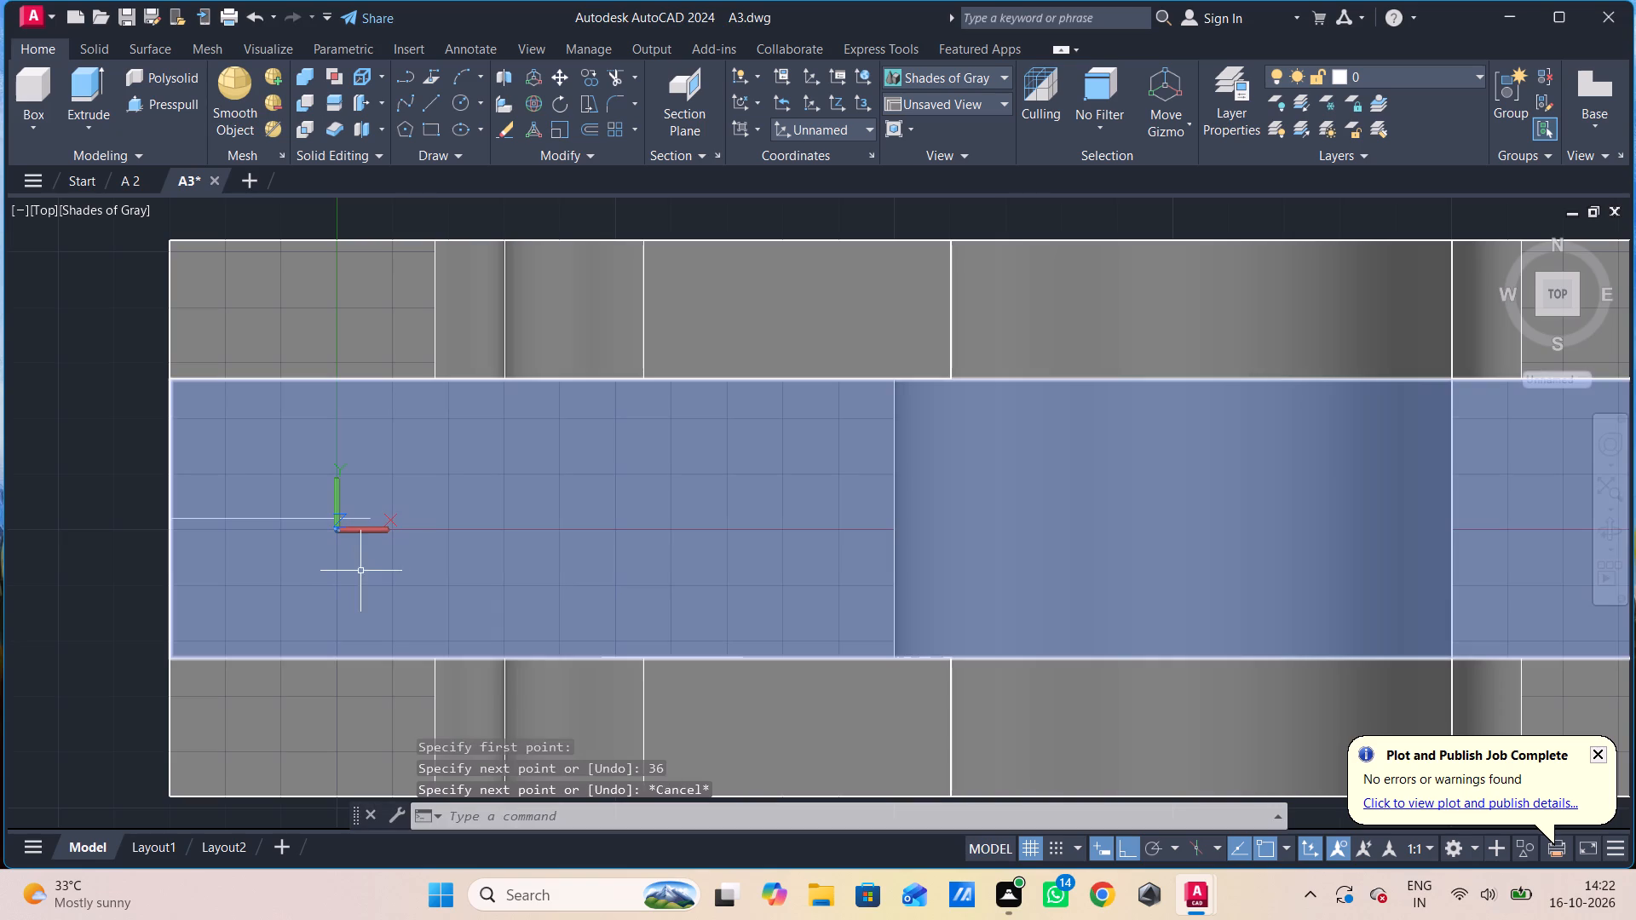
Draw a circle of radius 12.5 centred on the inner end of the left construction line.
key("c")
key("space")
left_click(371, 515)
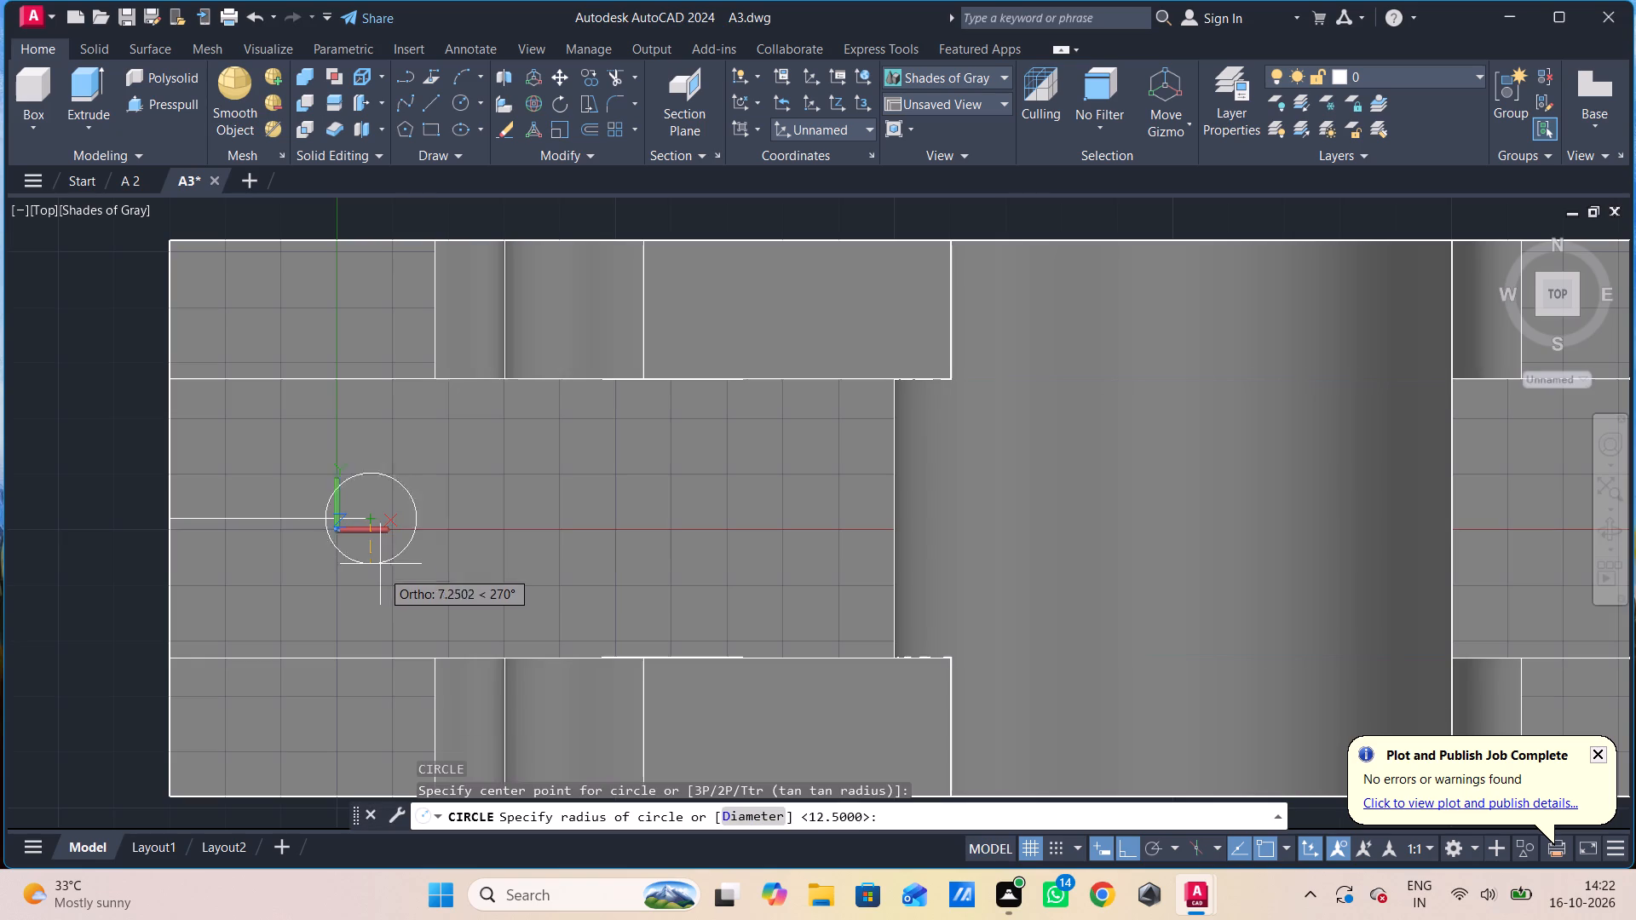
type("12.5")
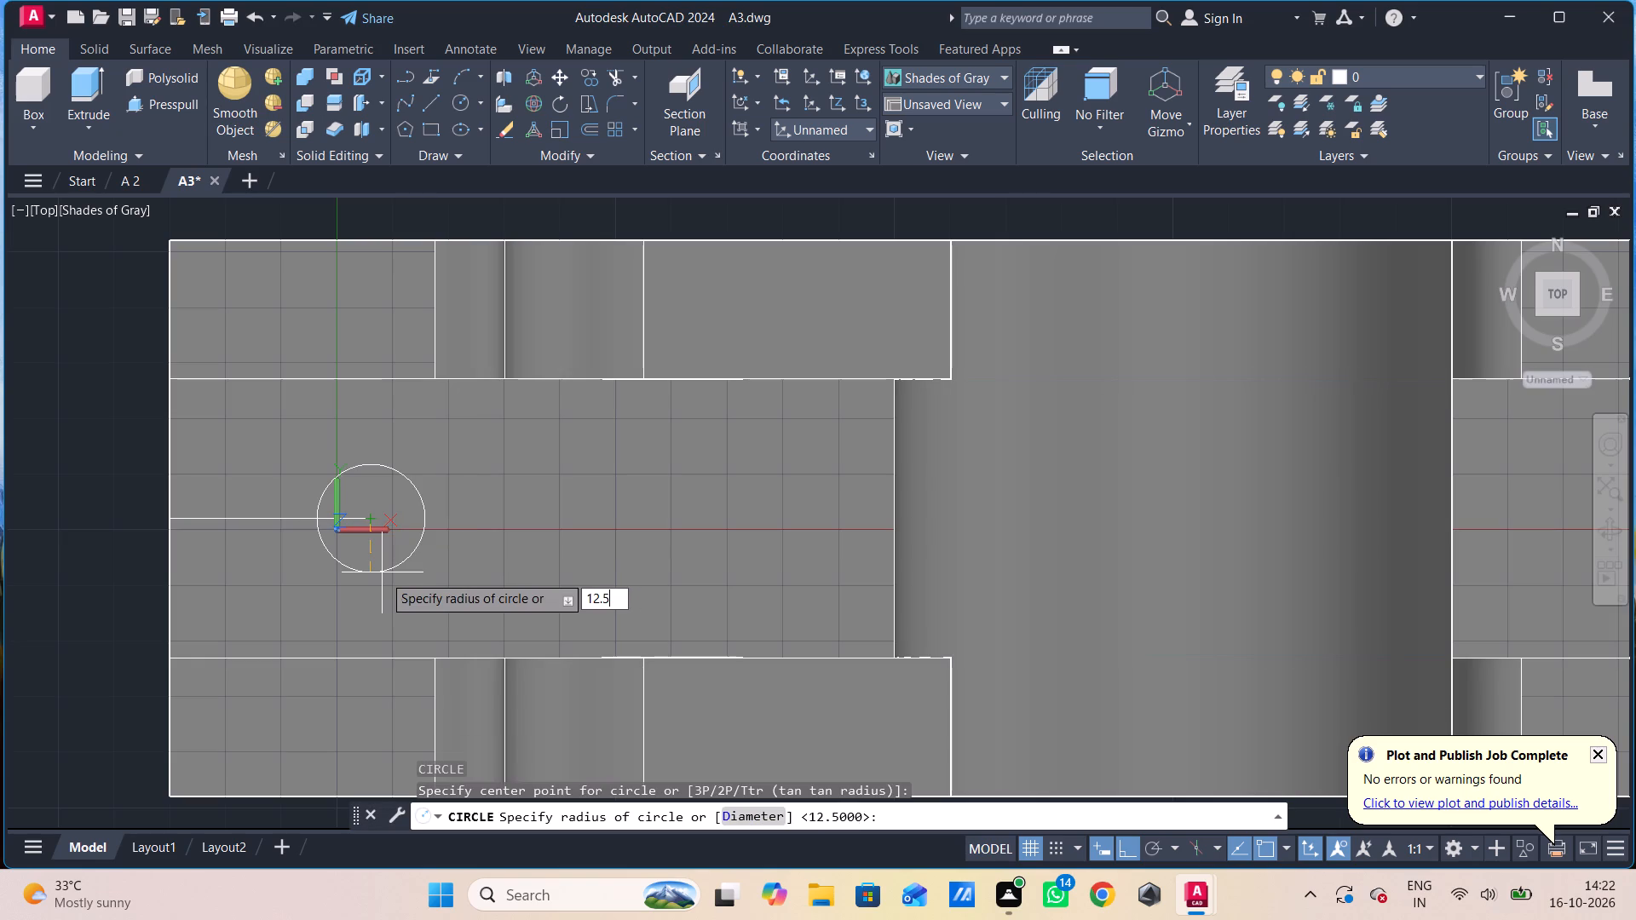
key("Return")
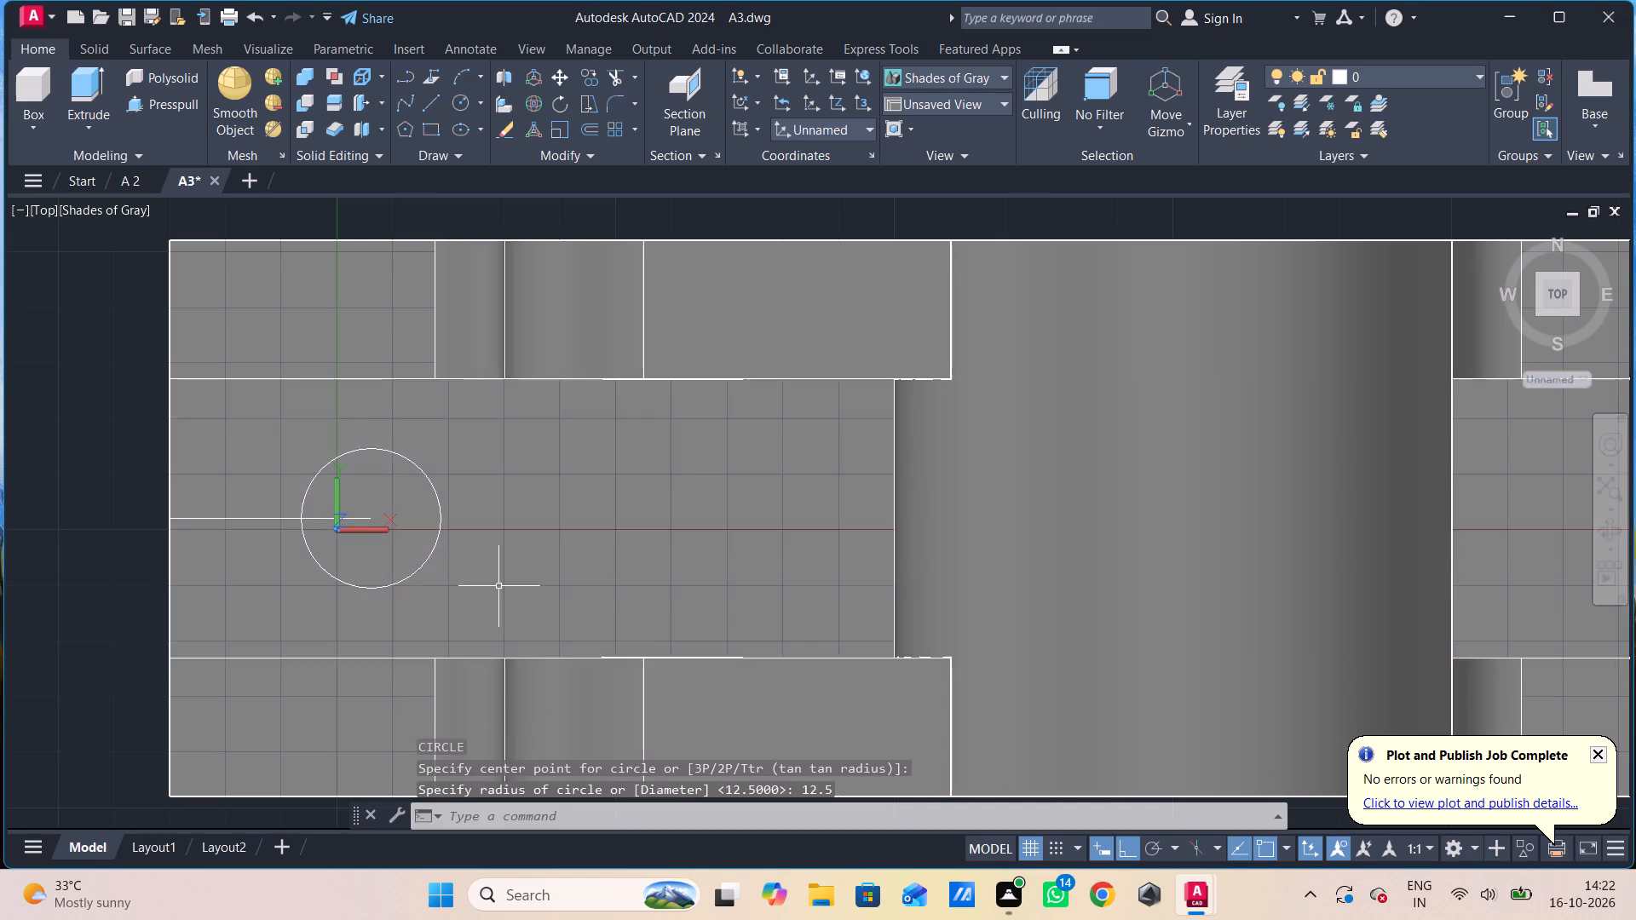
Draw a 36-long construction line inward from the midpoint of the filled base's right end edge.
scroll(523, 577, "down", 1)
middle_click_drag(516, 594, 335, 595)
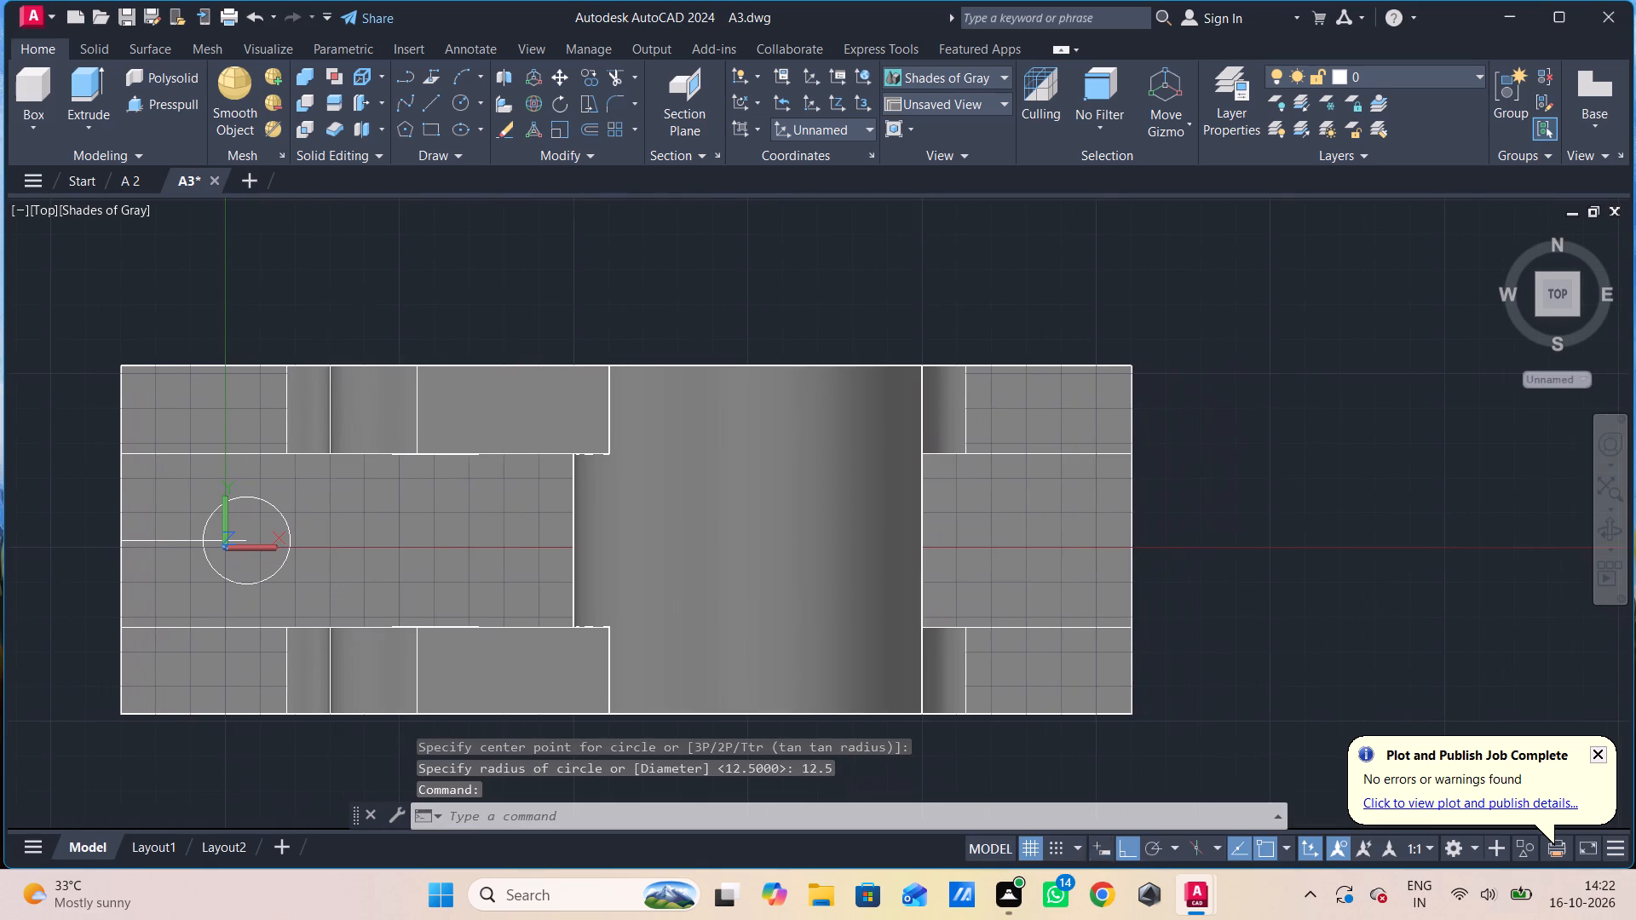
key("l")
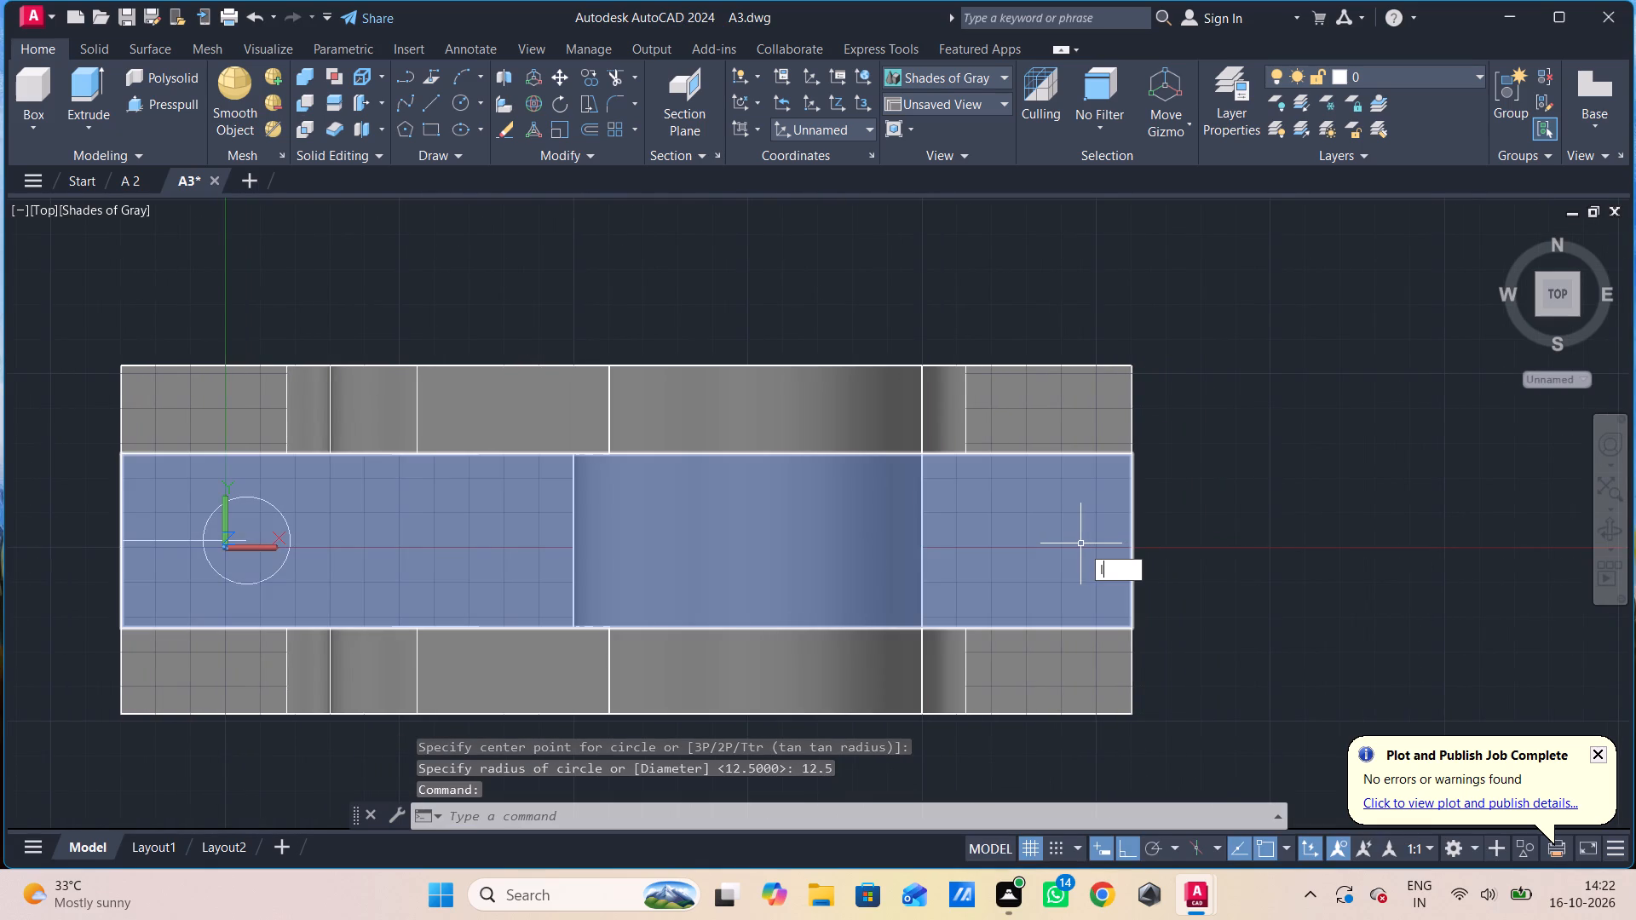
key("space")
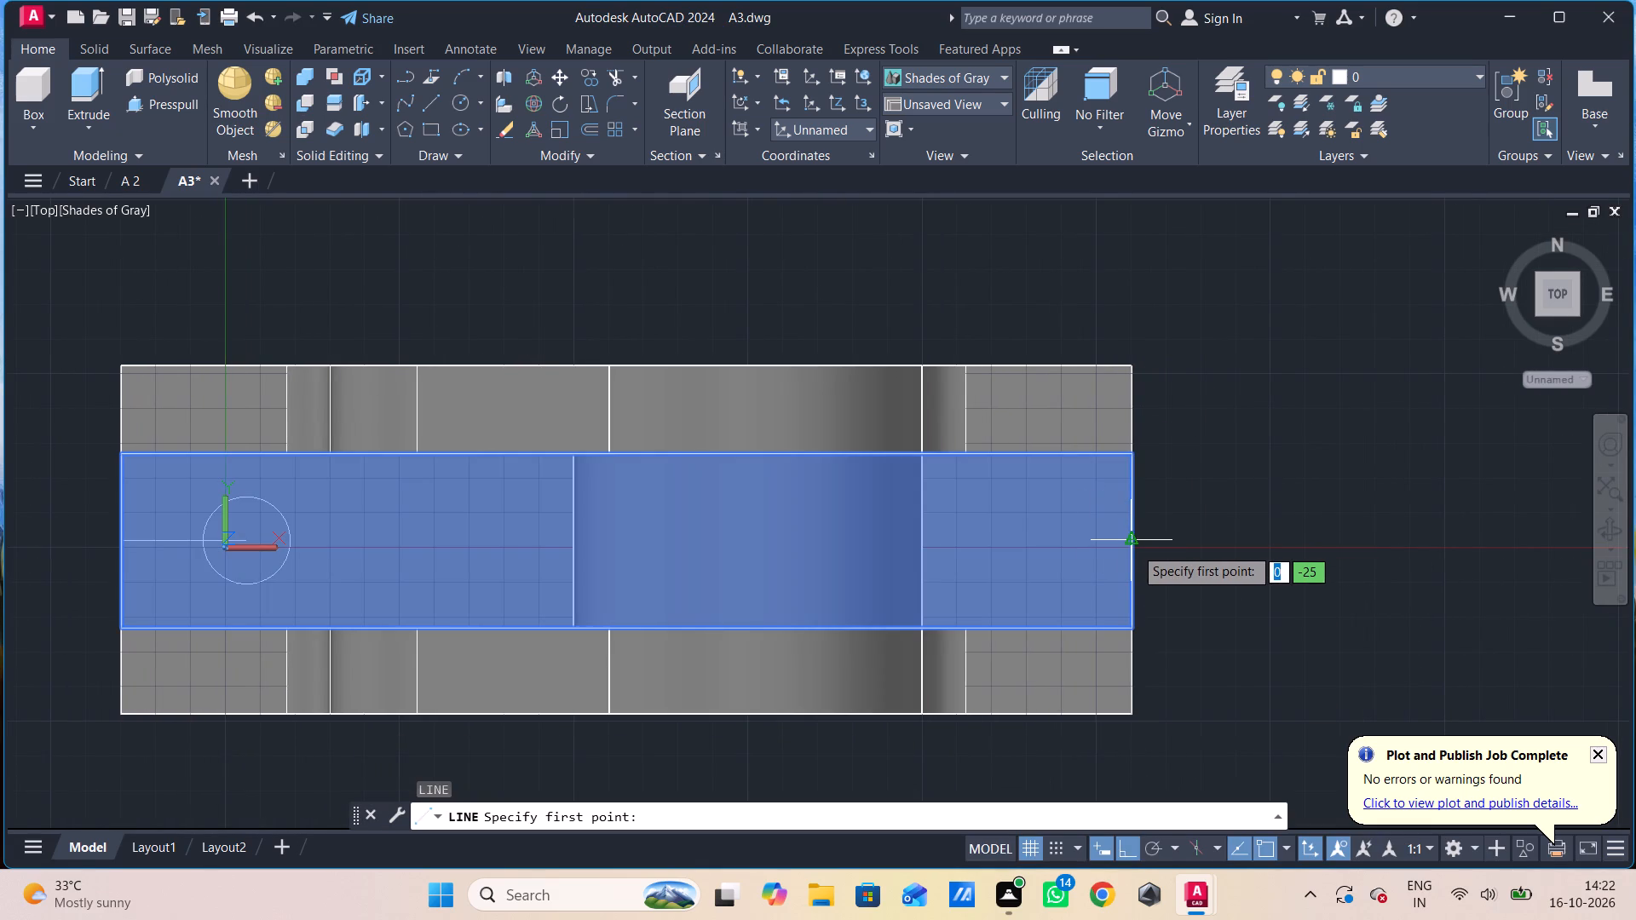
left_click(1134, 544)
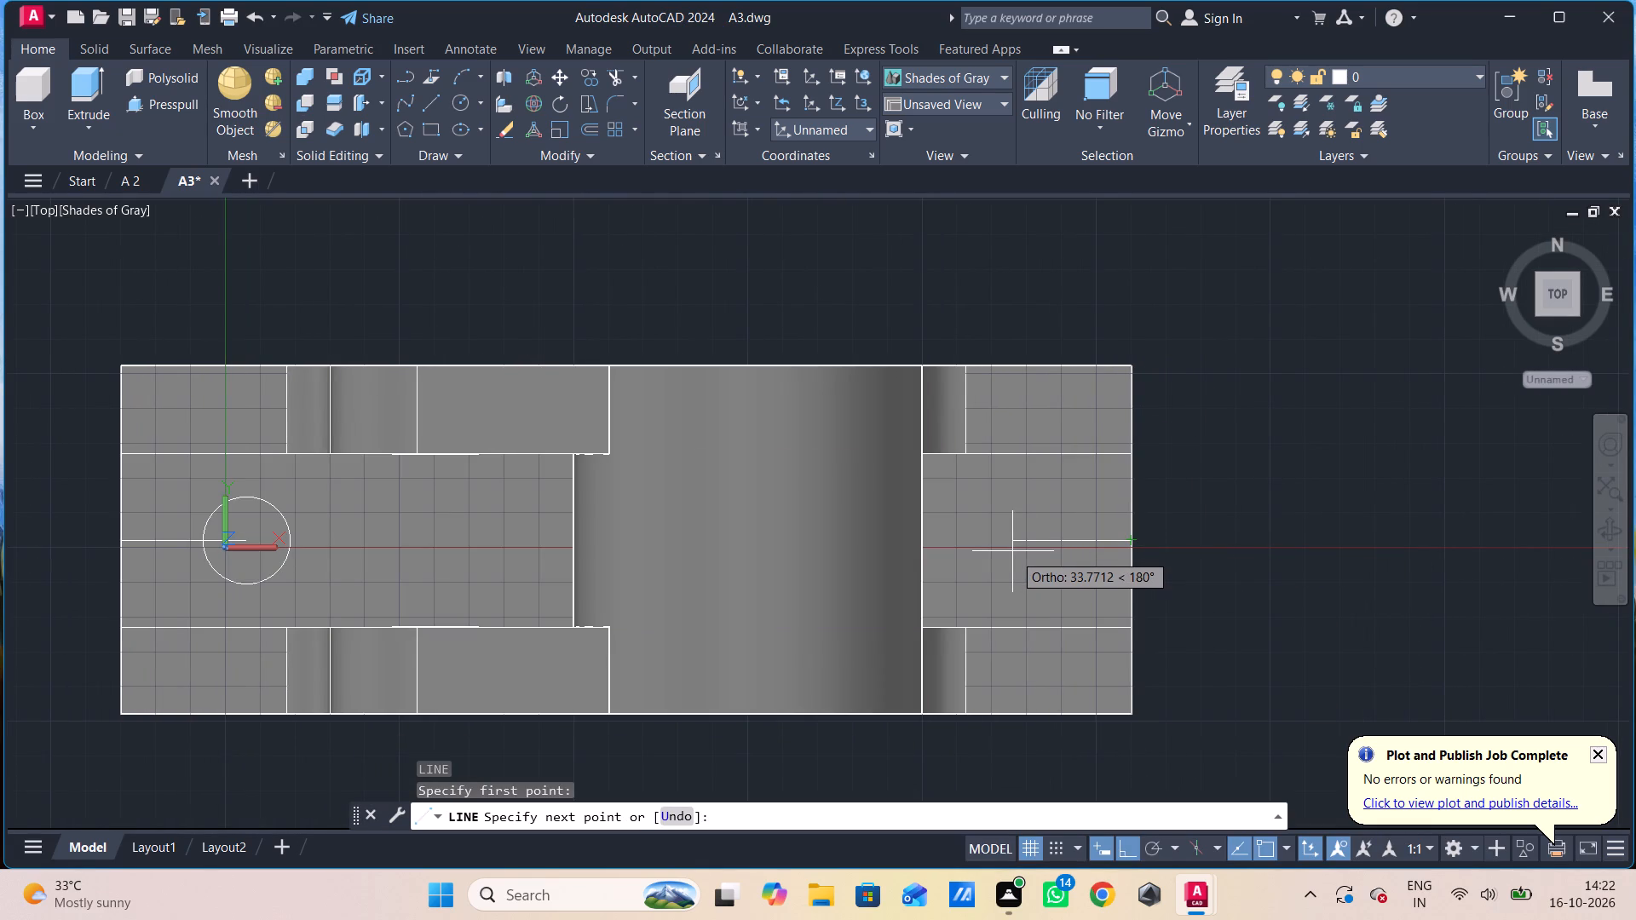
type("36")
key("Return")
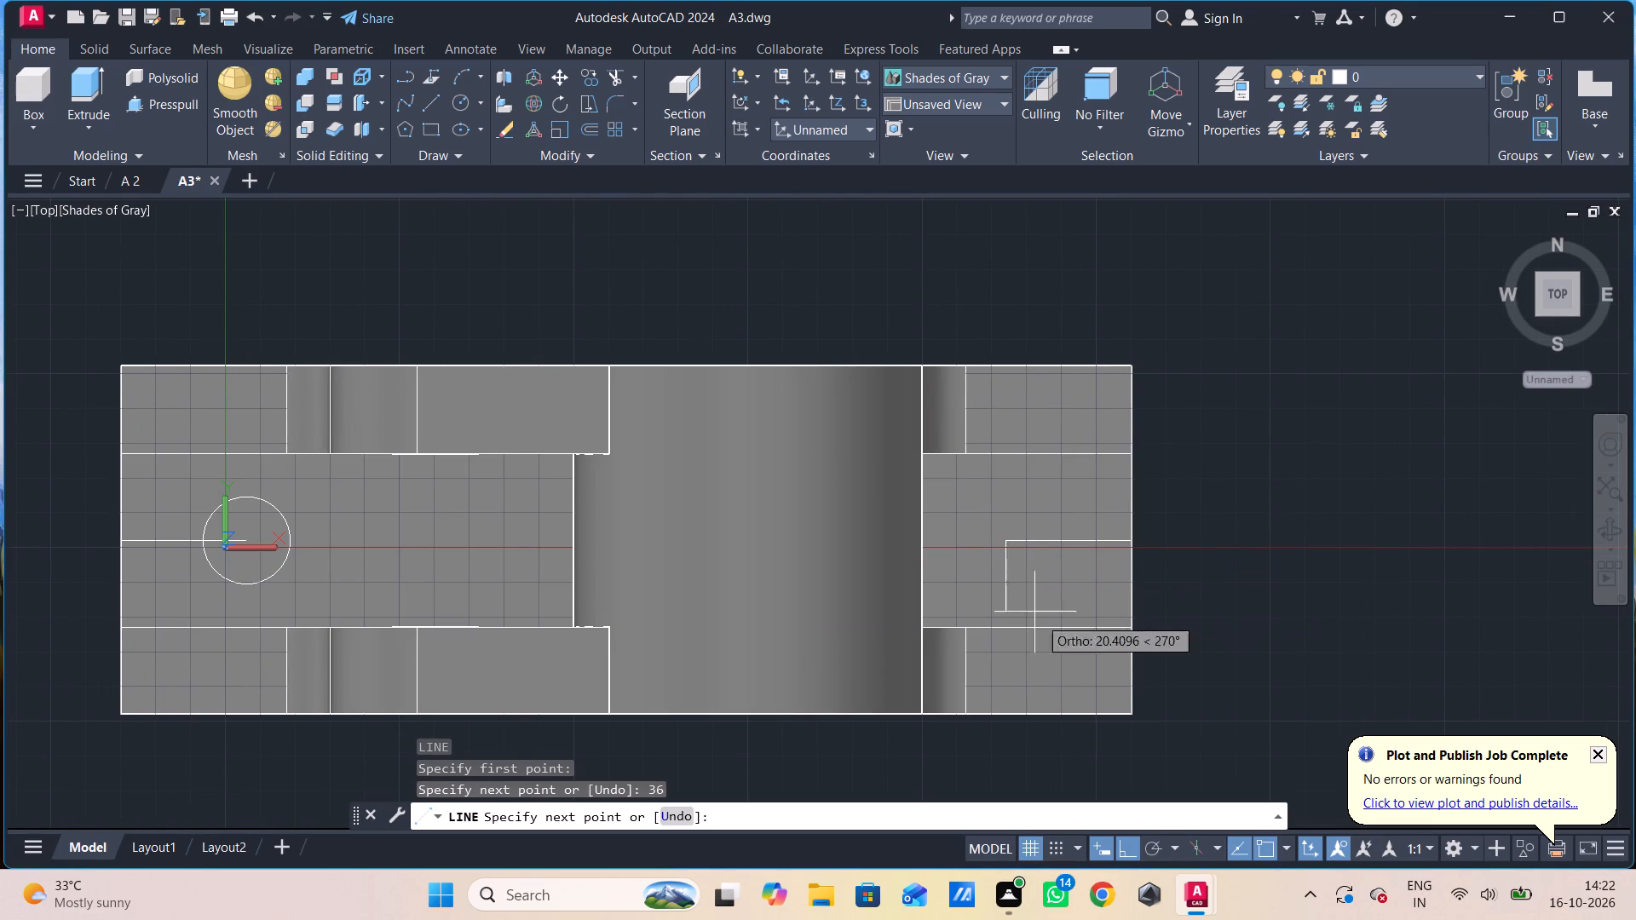
key("Escape")
Draw a circle of radius 12.5 centred on the inner end of the right construction line.
type("c")
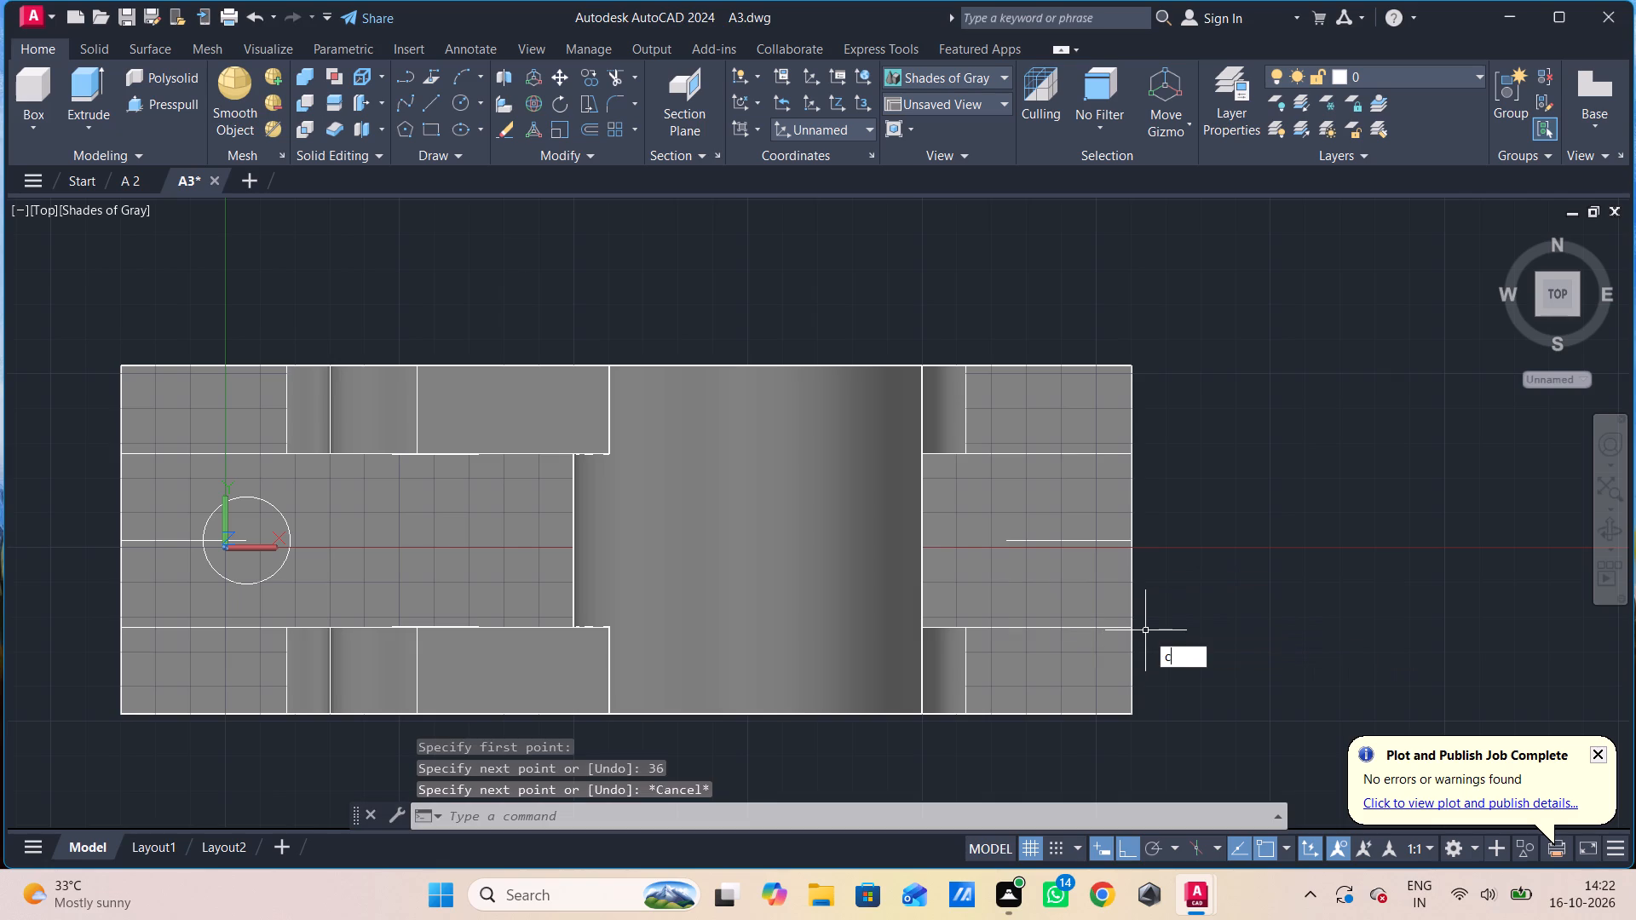
key("space")
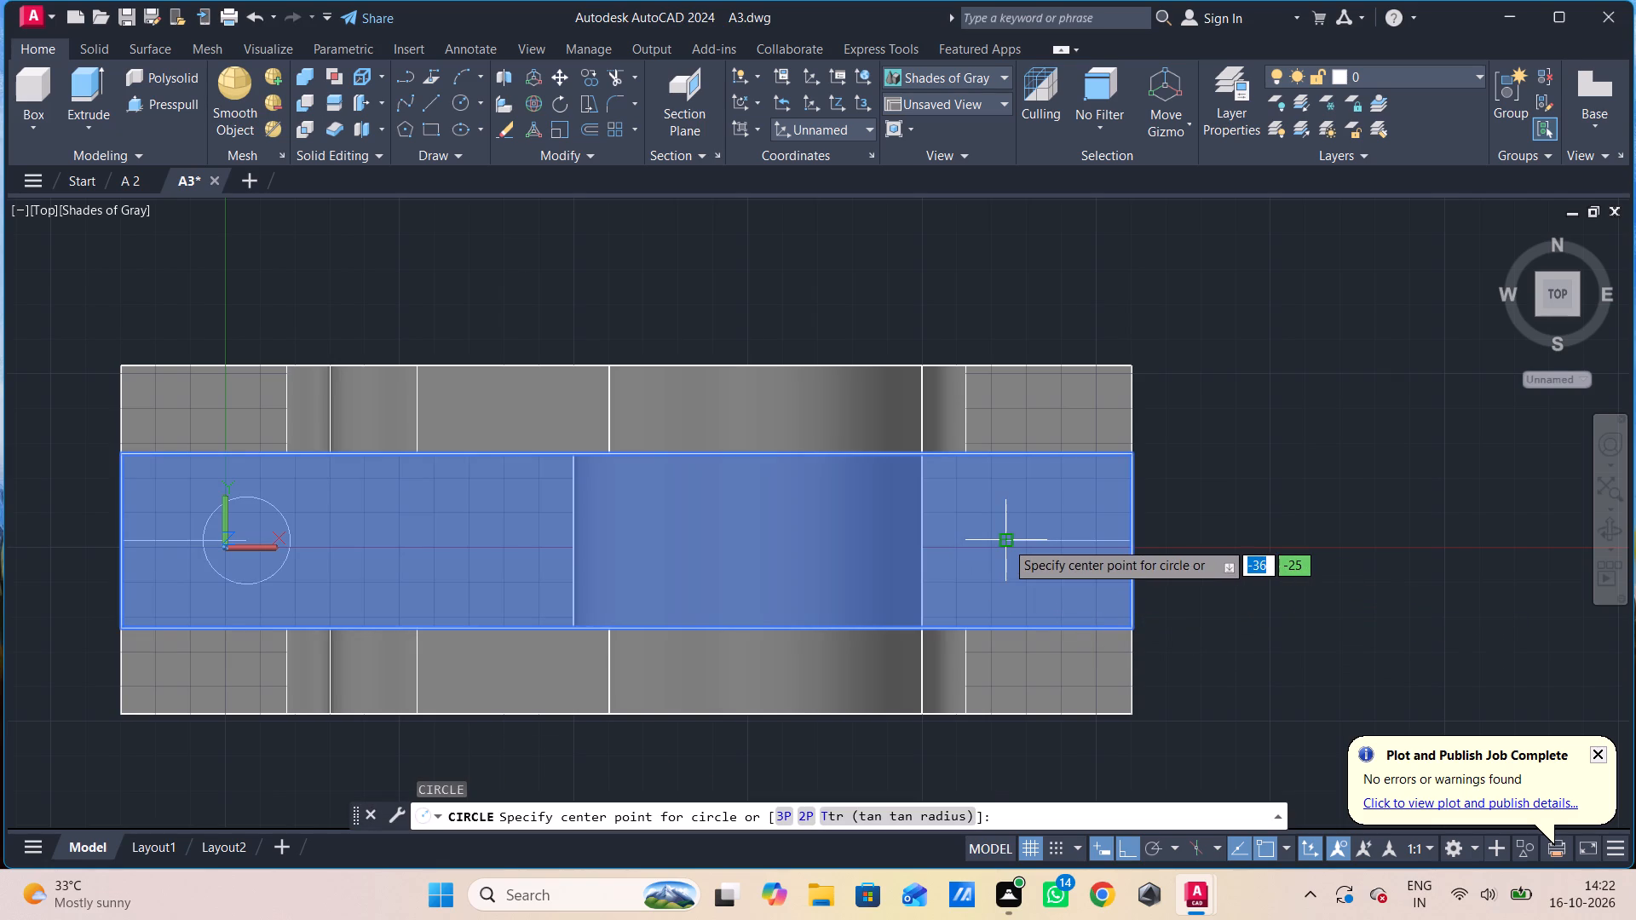
left_click(1005, 541)
type("12.5")
key("Return")
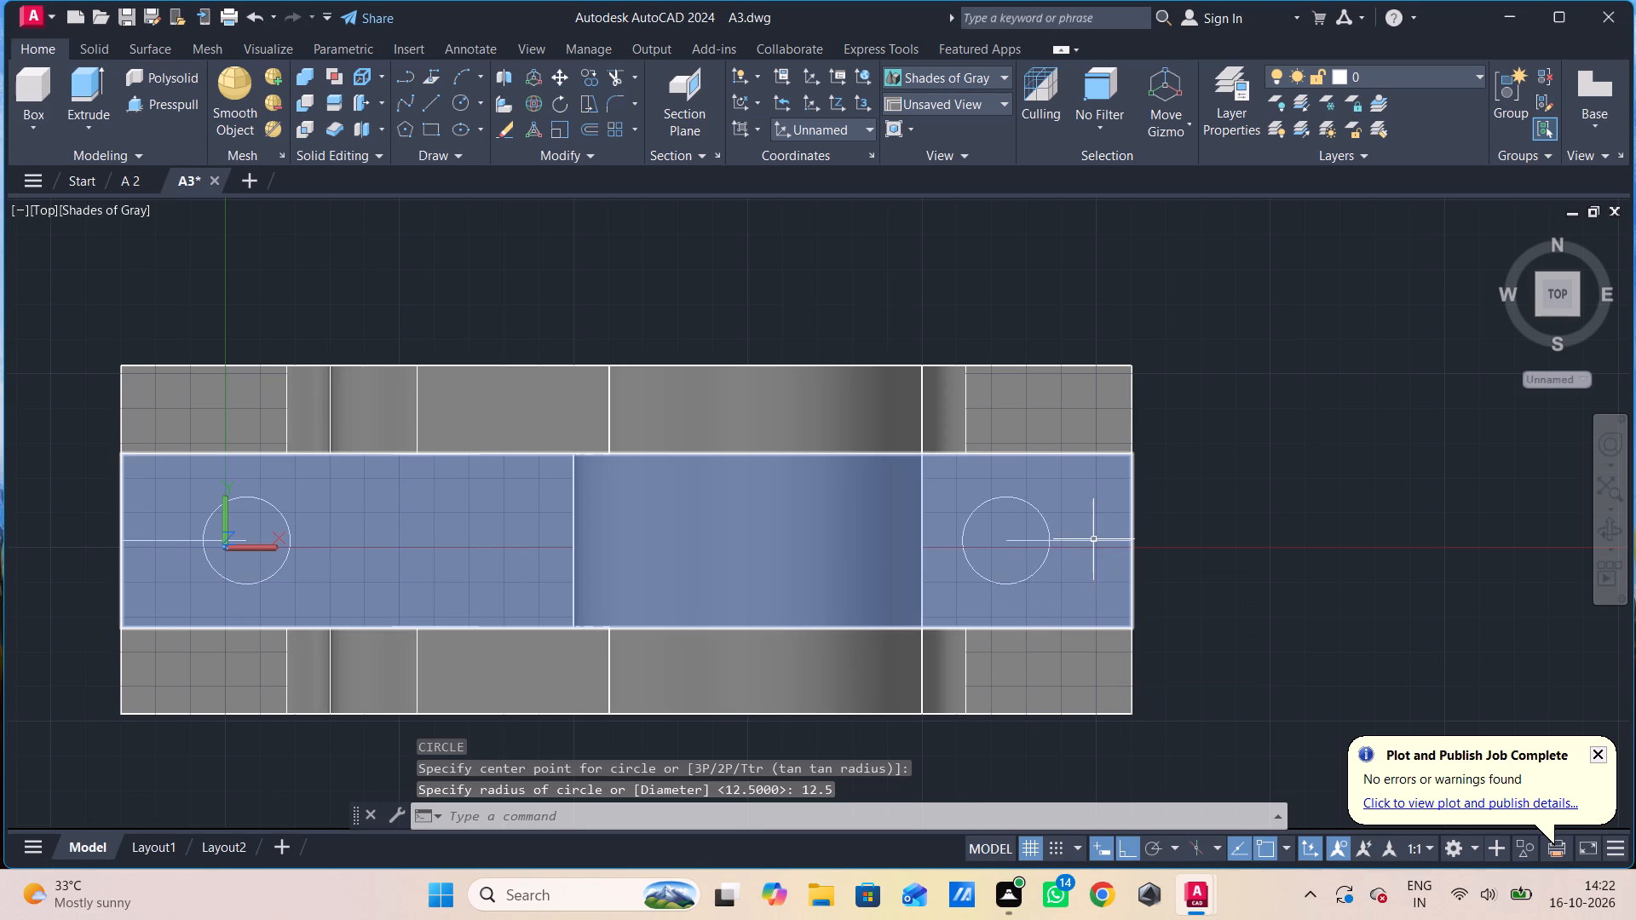
Set the visual style to 2D Wireframe.
left_click(114, 207)
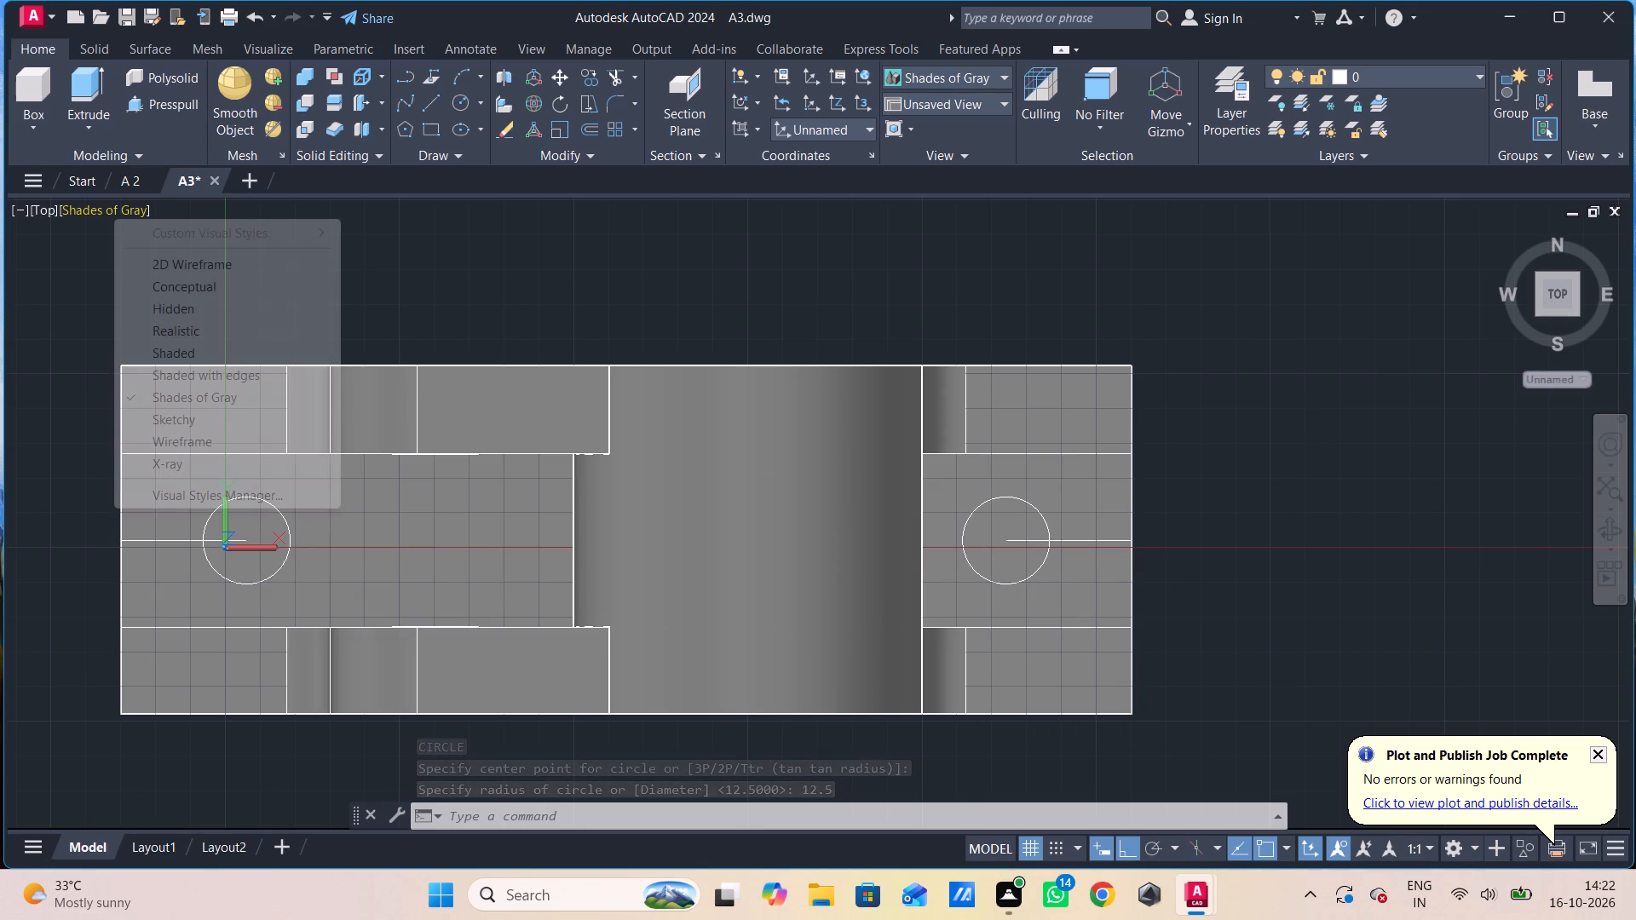
left_click(165, 256)
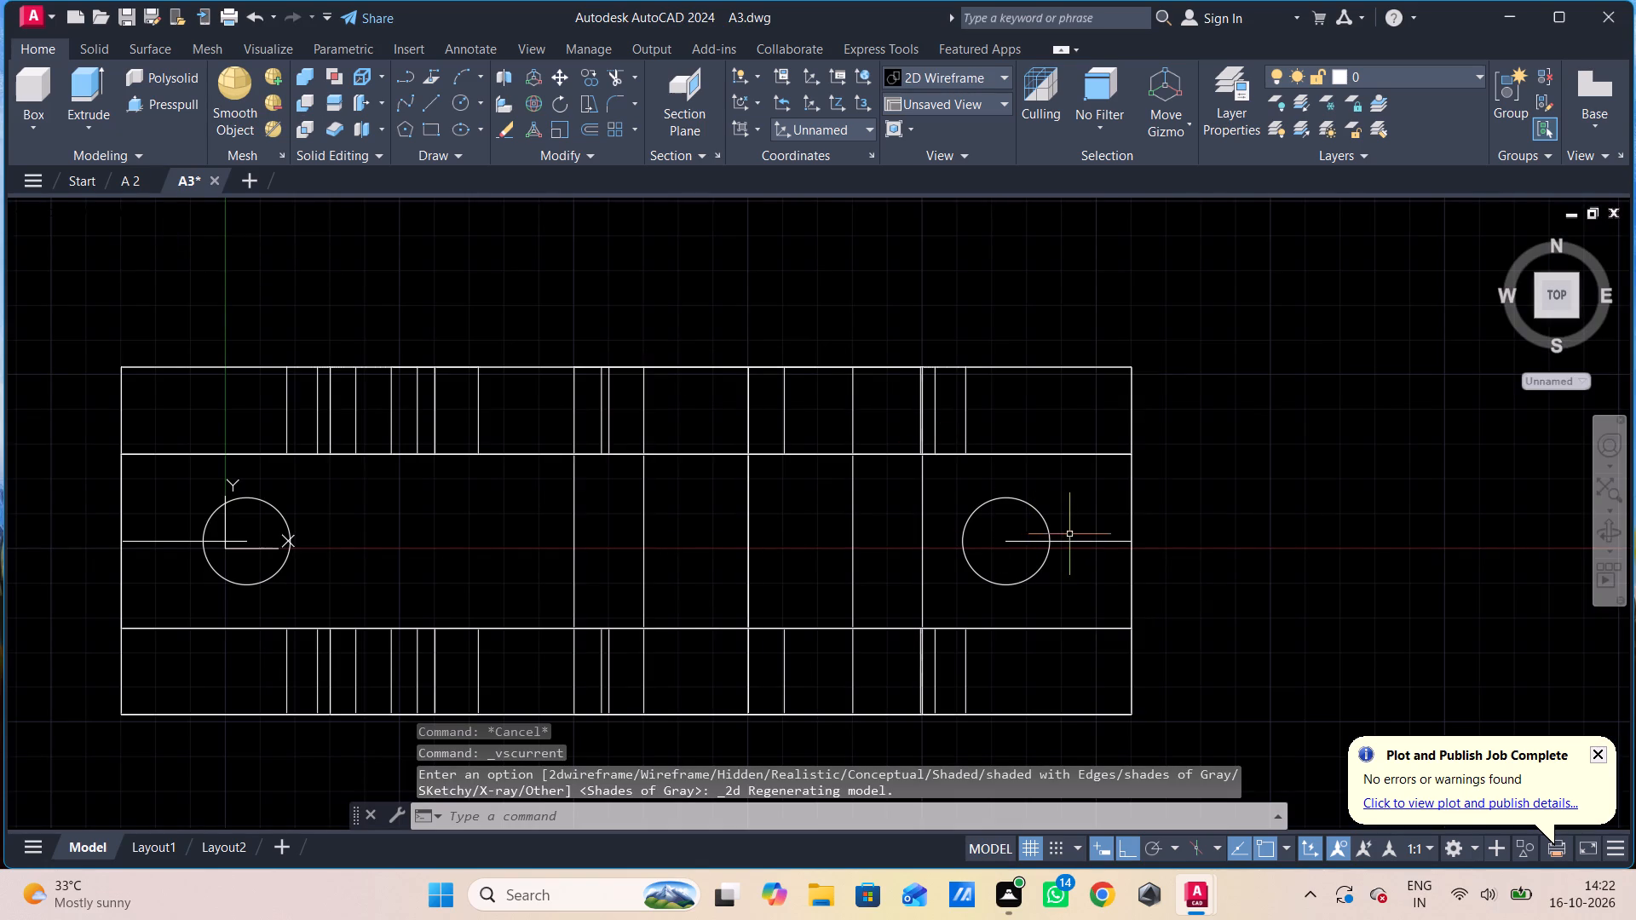
Delete the two construction lines running from the base's end edges to the circle centres.
left_click(1075, 543)
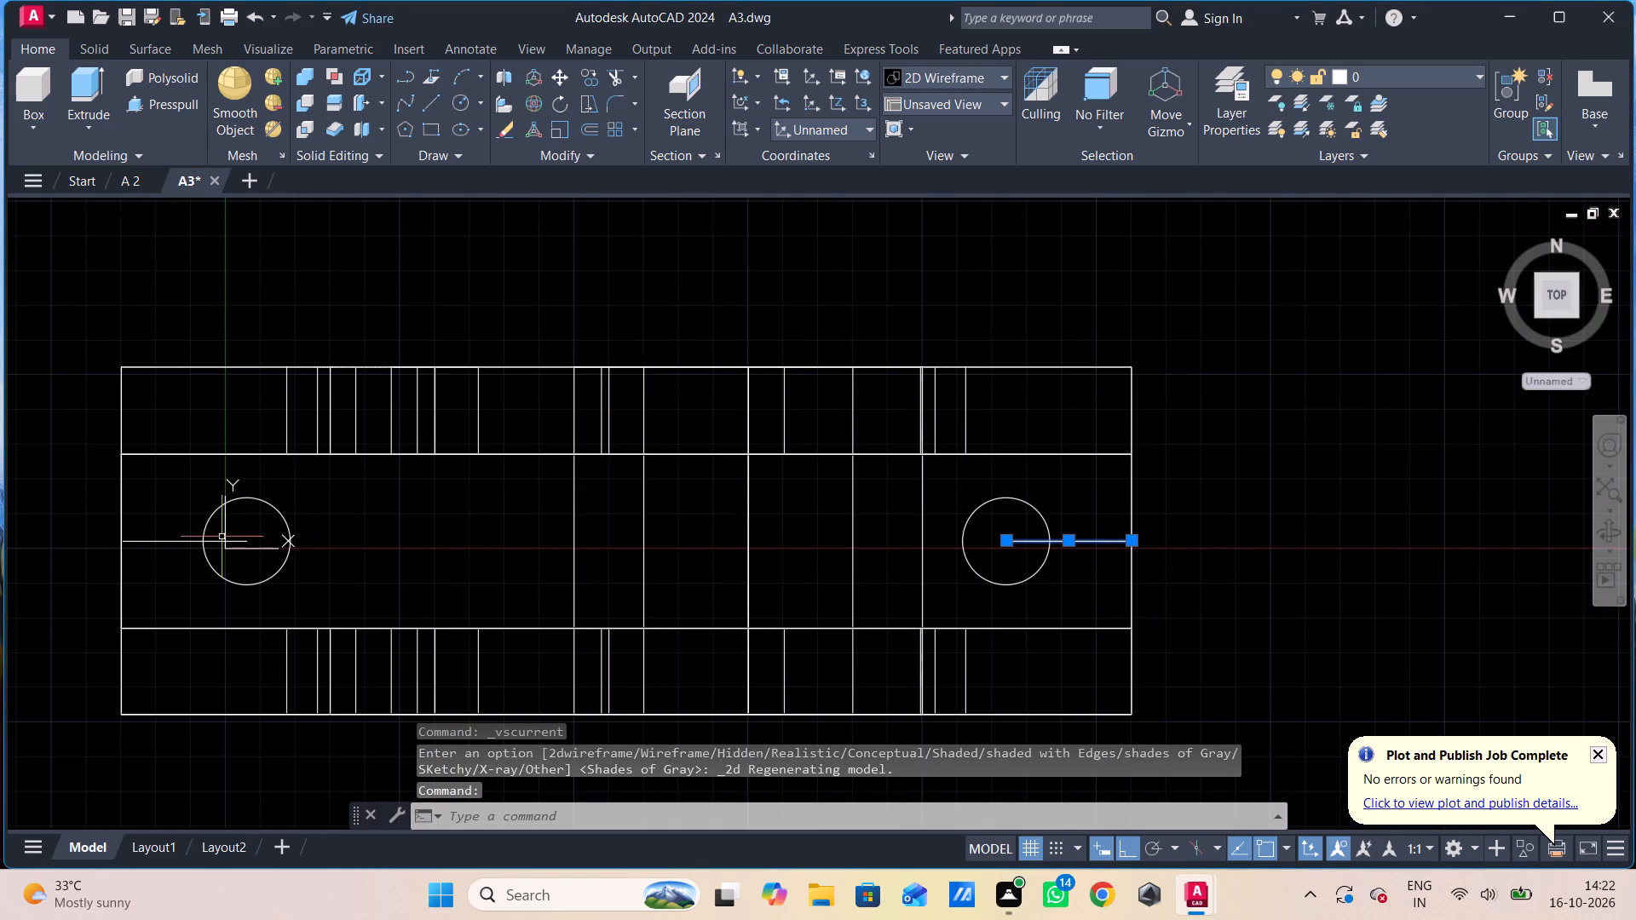
left_click(221, 540)
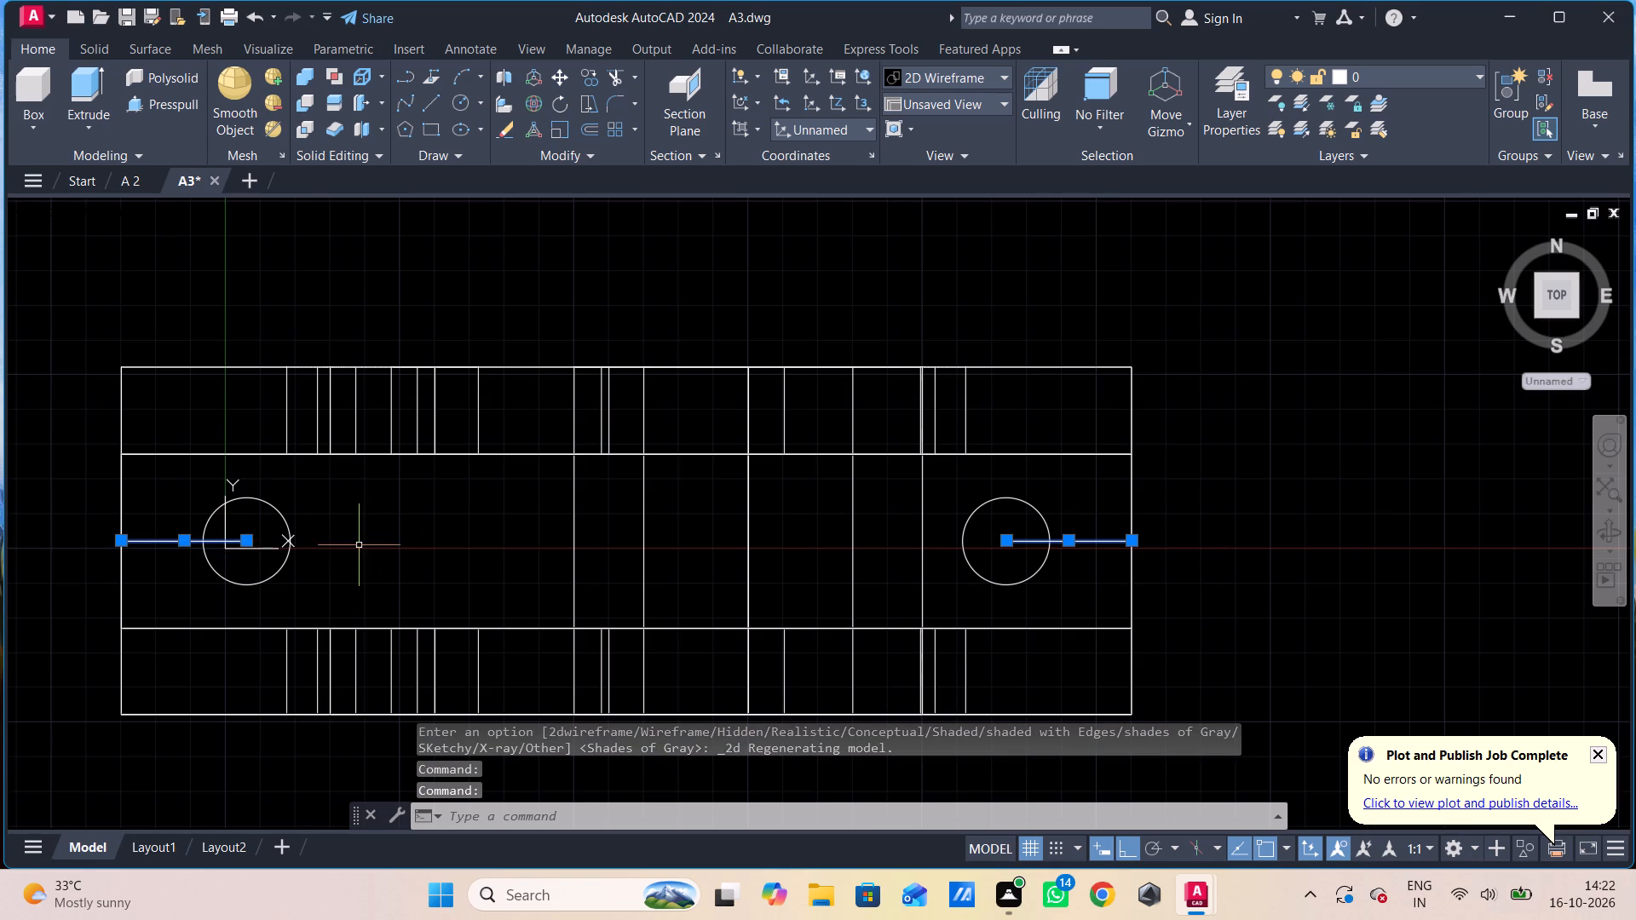
key("Delete")
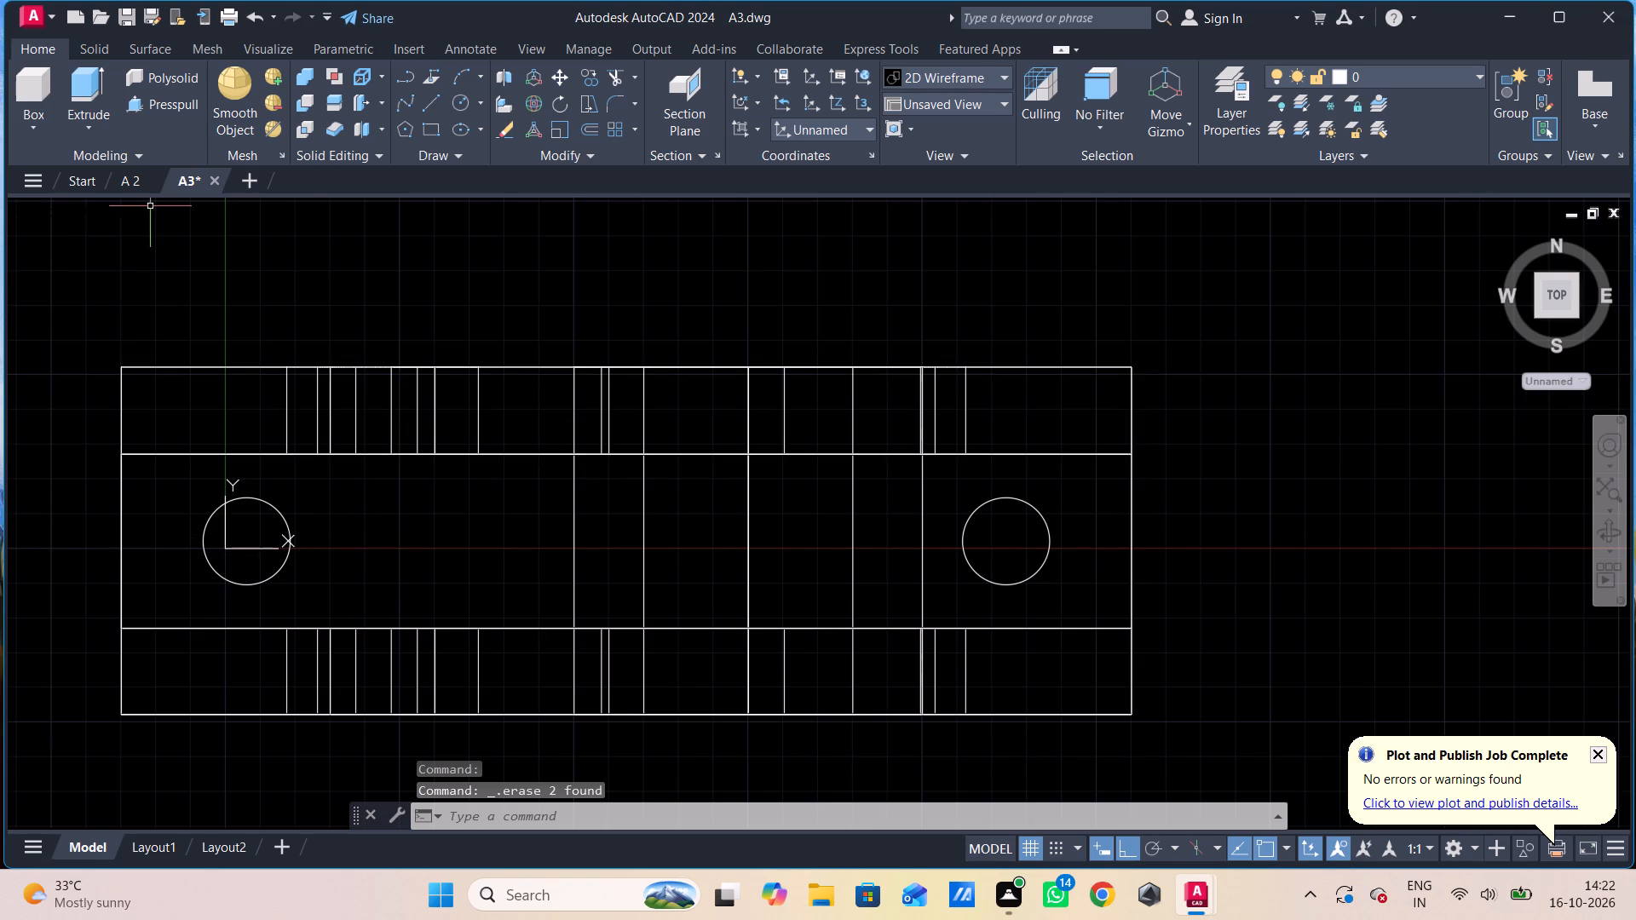
Set the visual style to Shades of Gray.
left_click(101, 210)
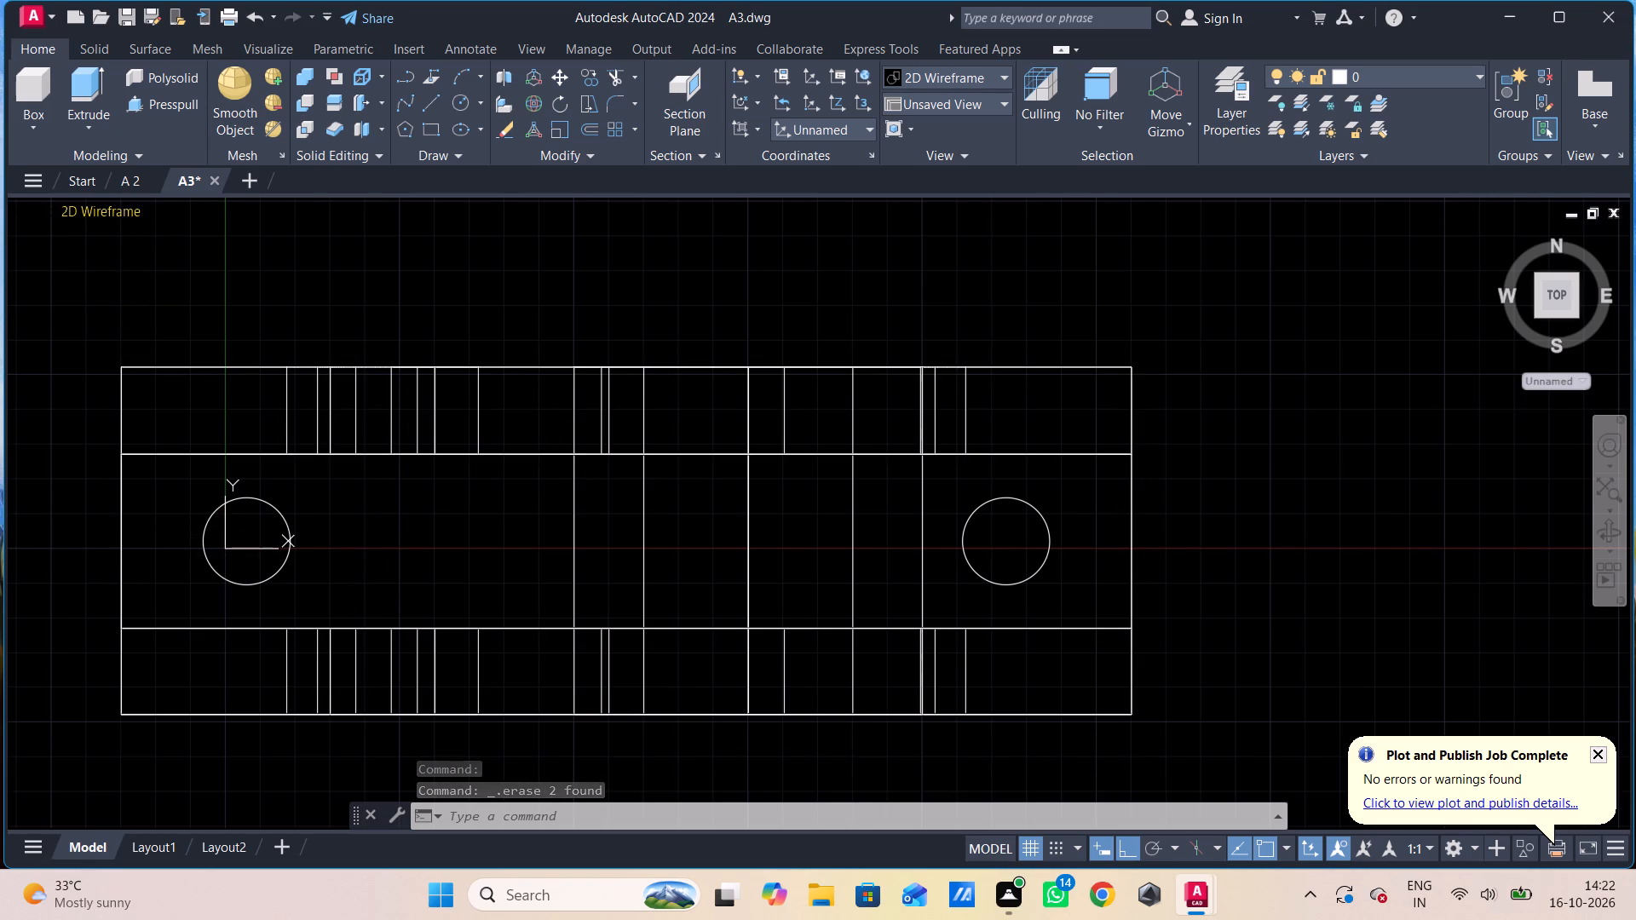
left_click(95, 211)
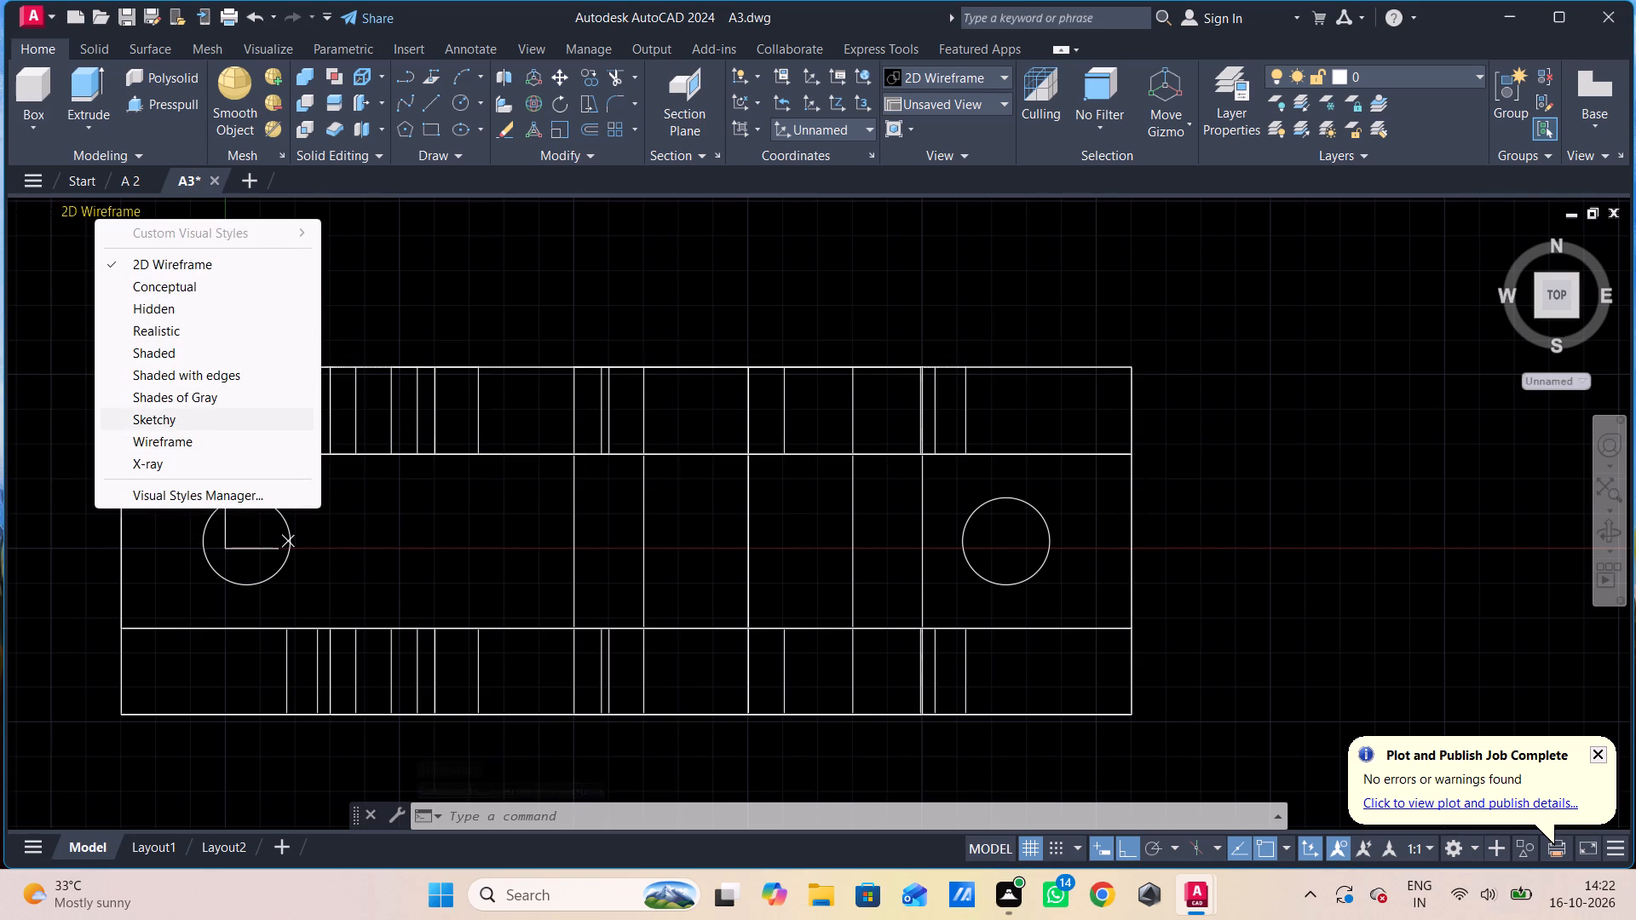
left_click(160, 400)
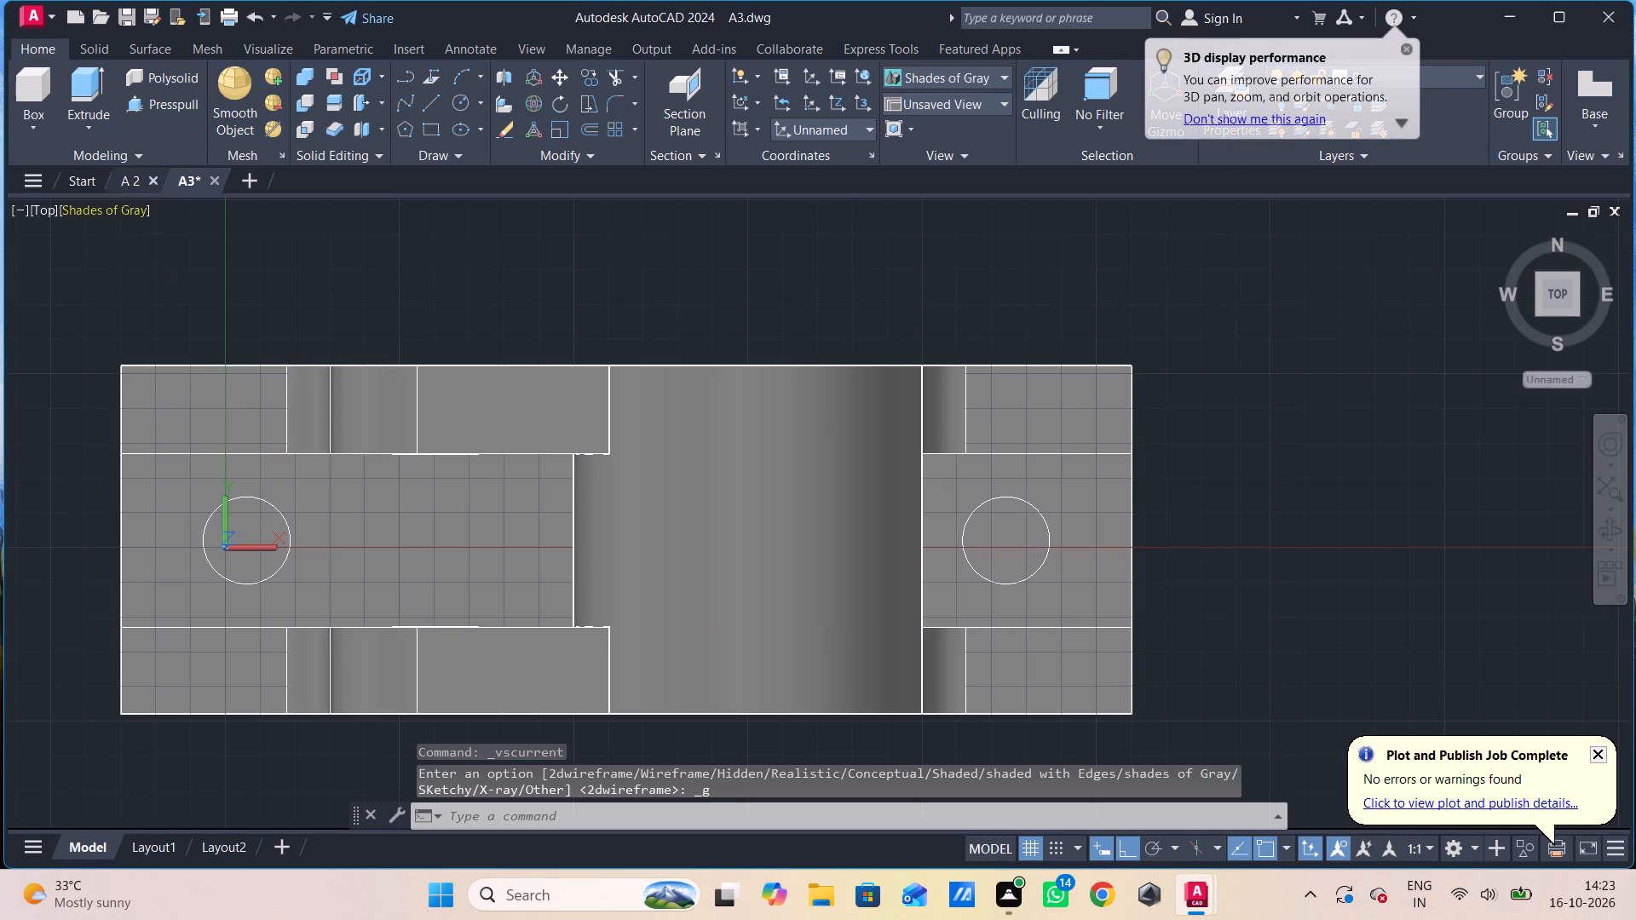
Presspull the two radius-12.5 circles down through the filled base to cut the holes.
left_click(166, 112)
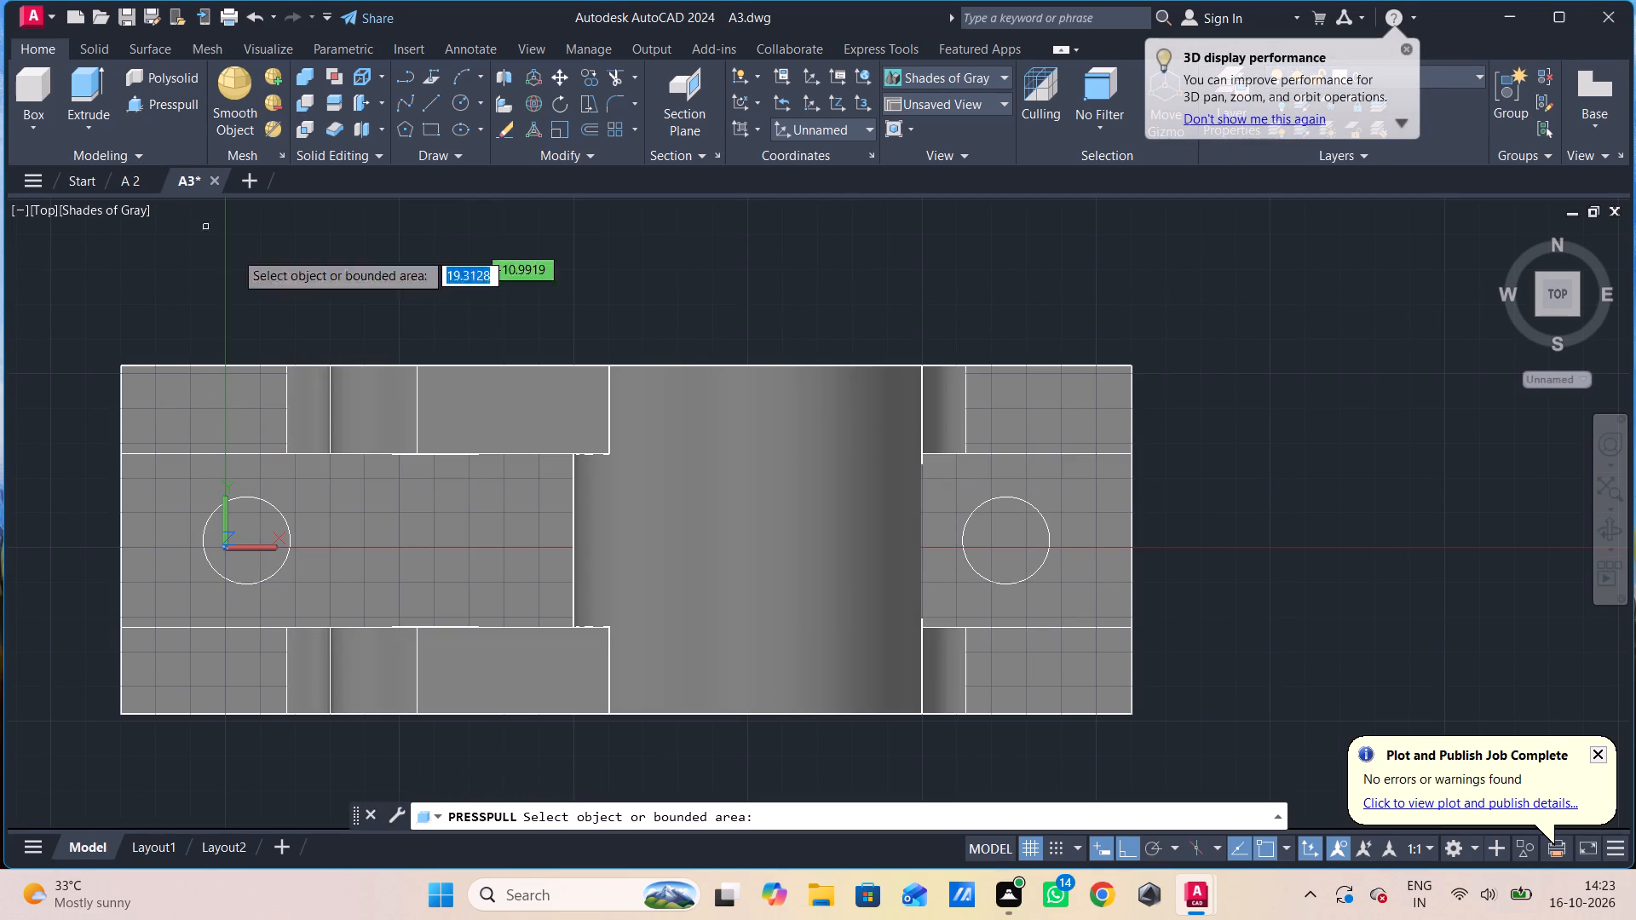
scroll(379, 372, "down", 1, "shift")
middle_click_drag(392, 409, 398, 313, "shift")
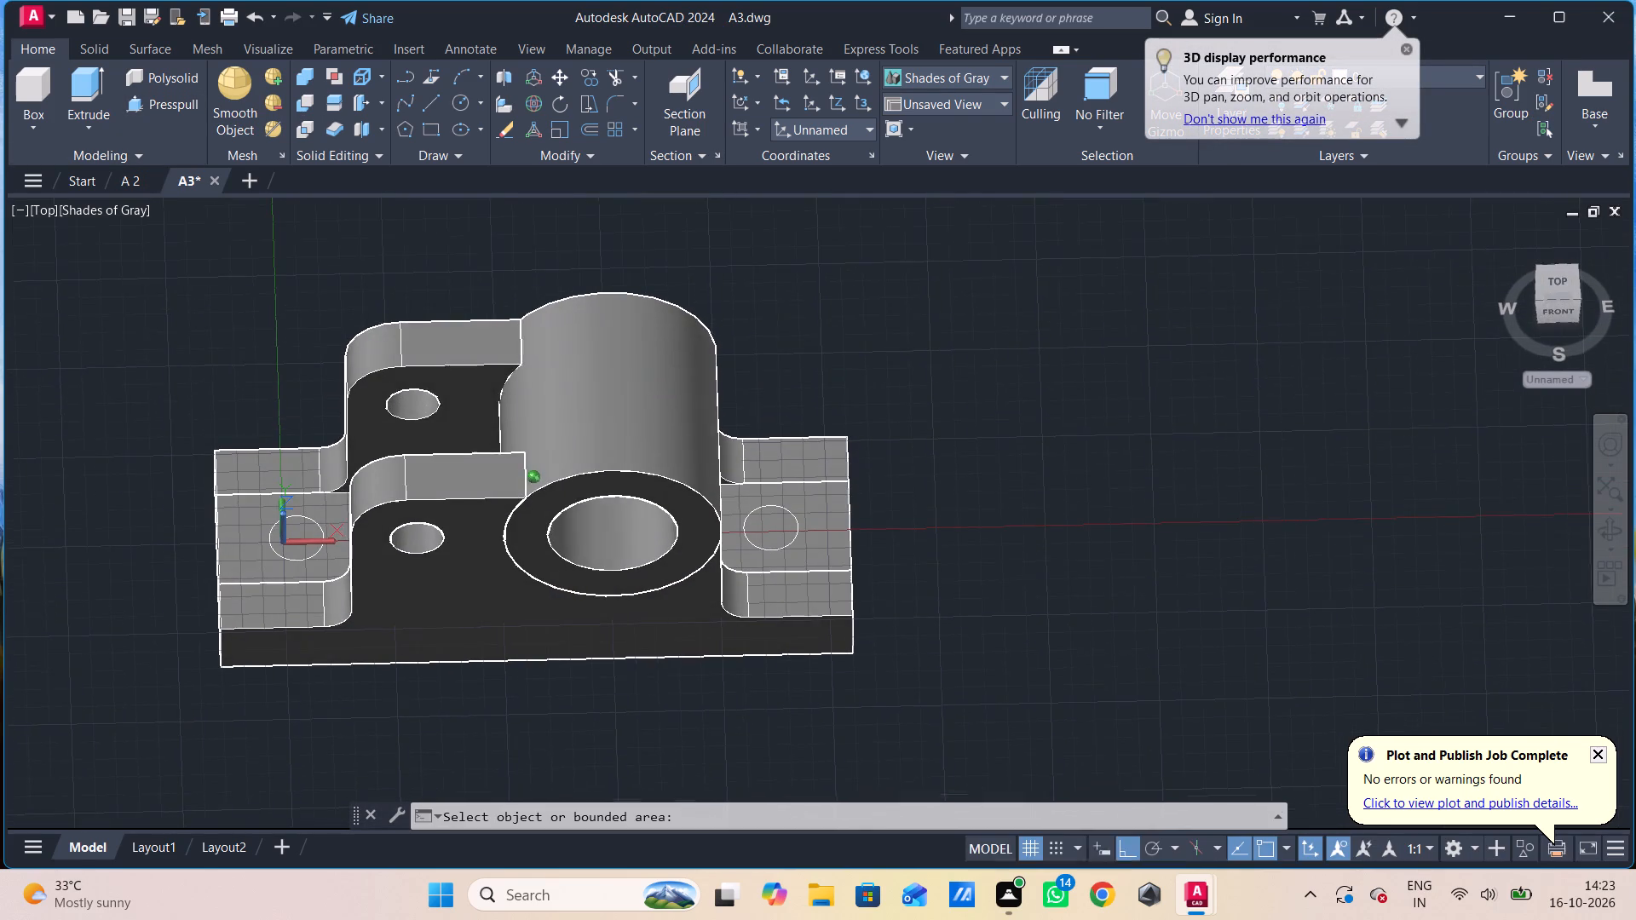
left_click(302, 551)
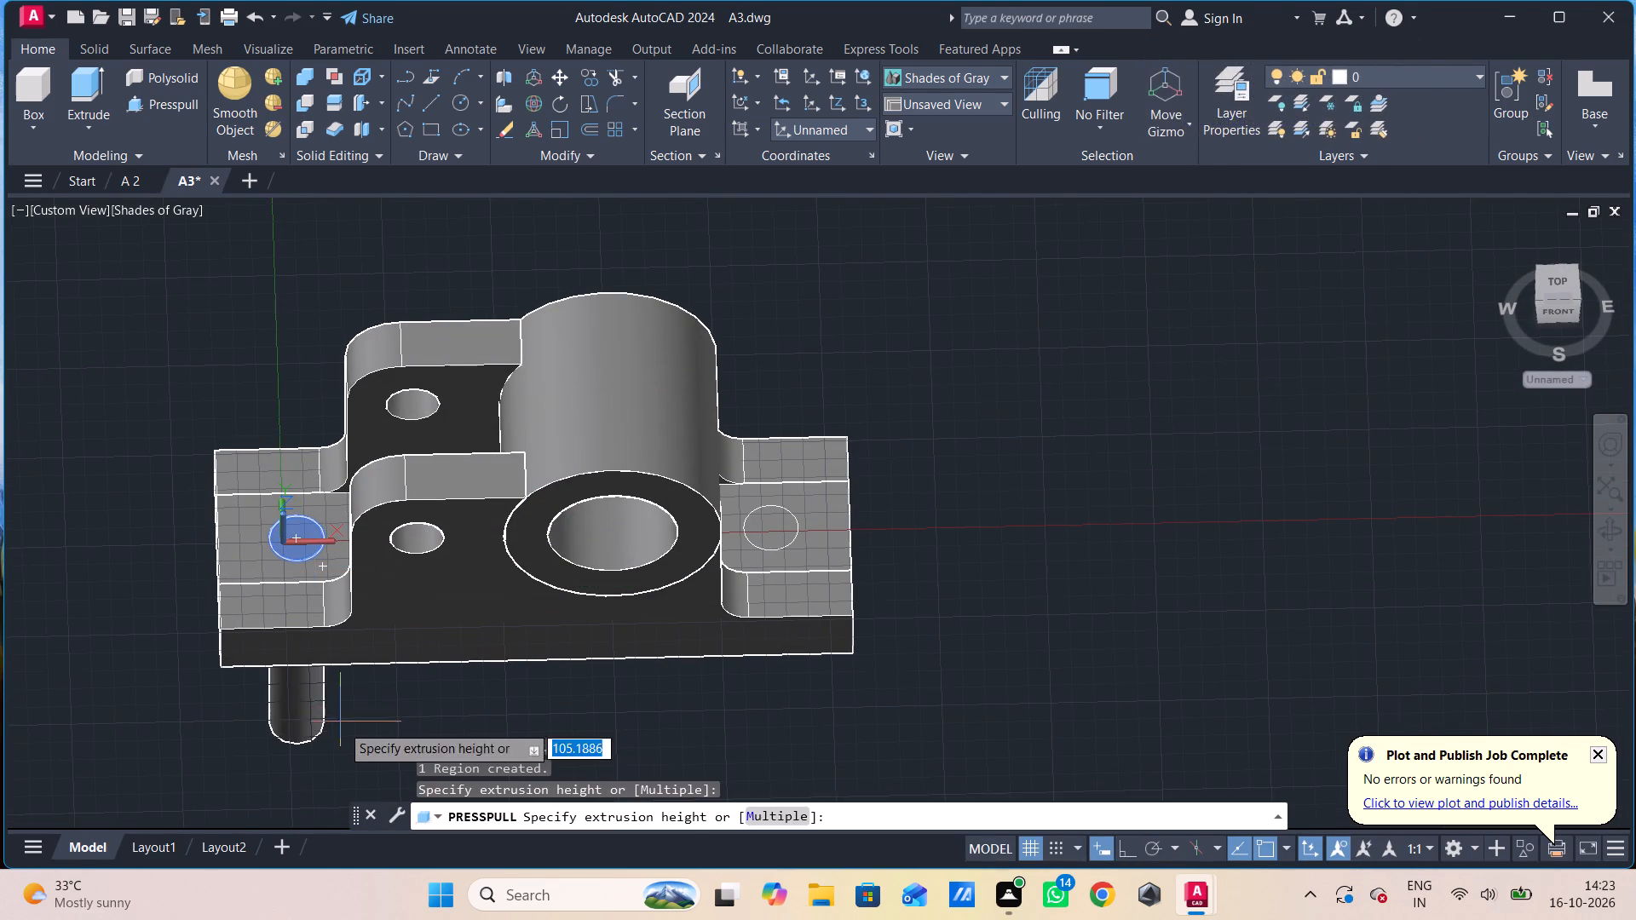
left_click(341, 724)
left_click(757, 528)
left_click(734, 708)
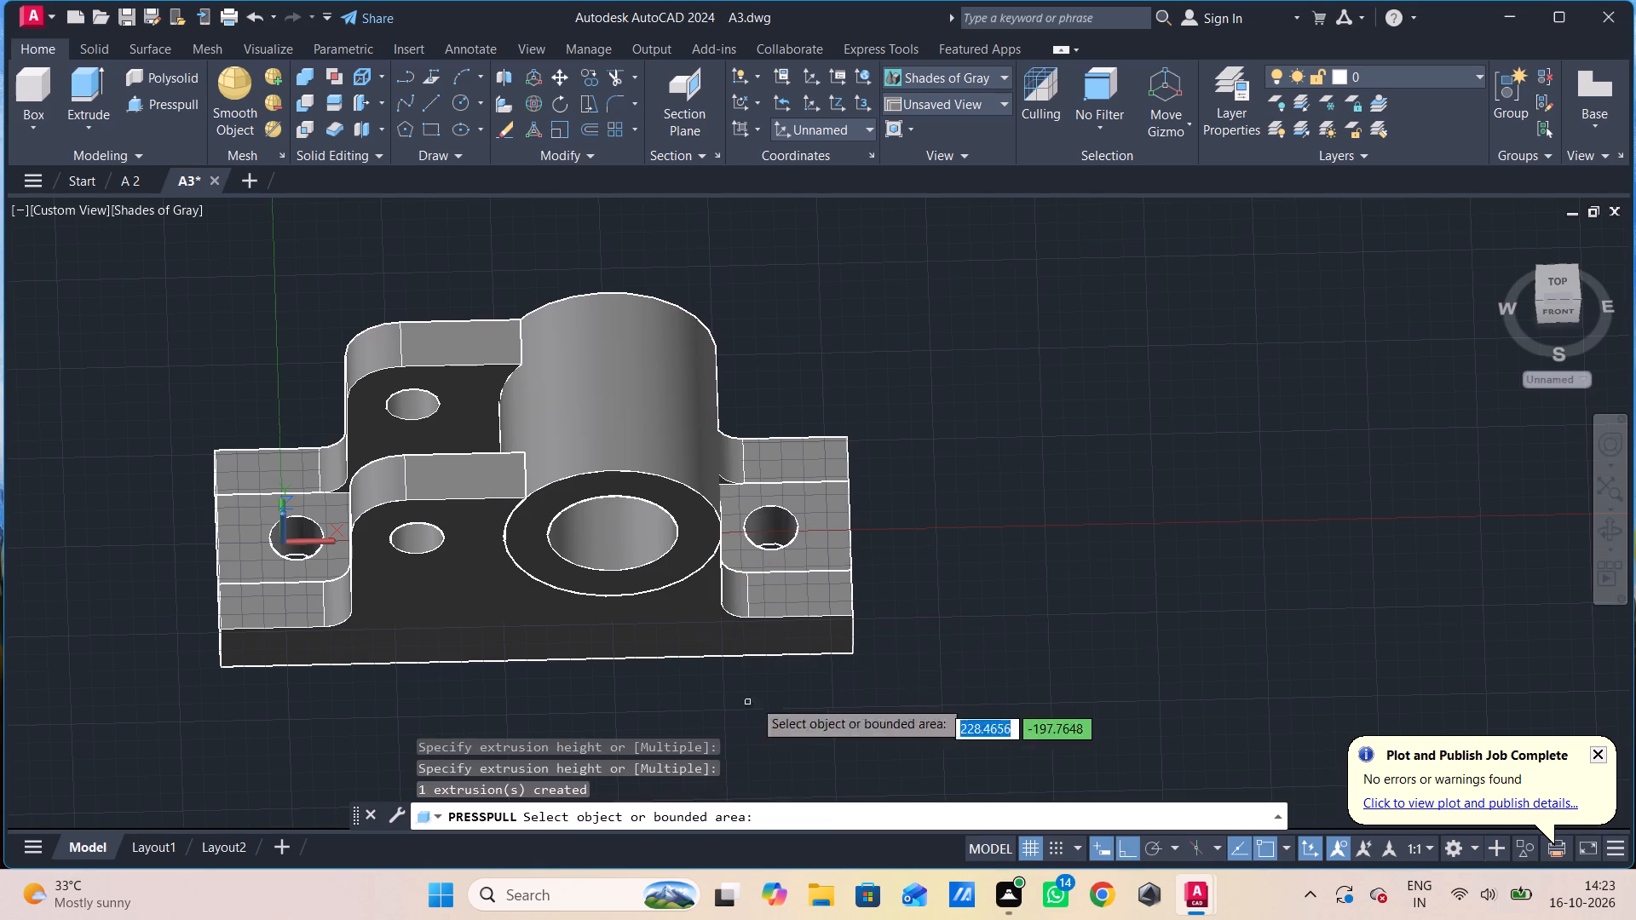
Presspull the boss's front ring face outward by 6.
middle_click_drag(1115, 574, 1117, 506, "shift")
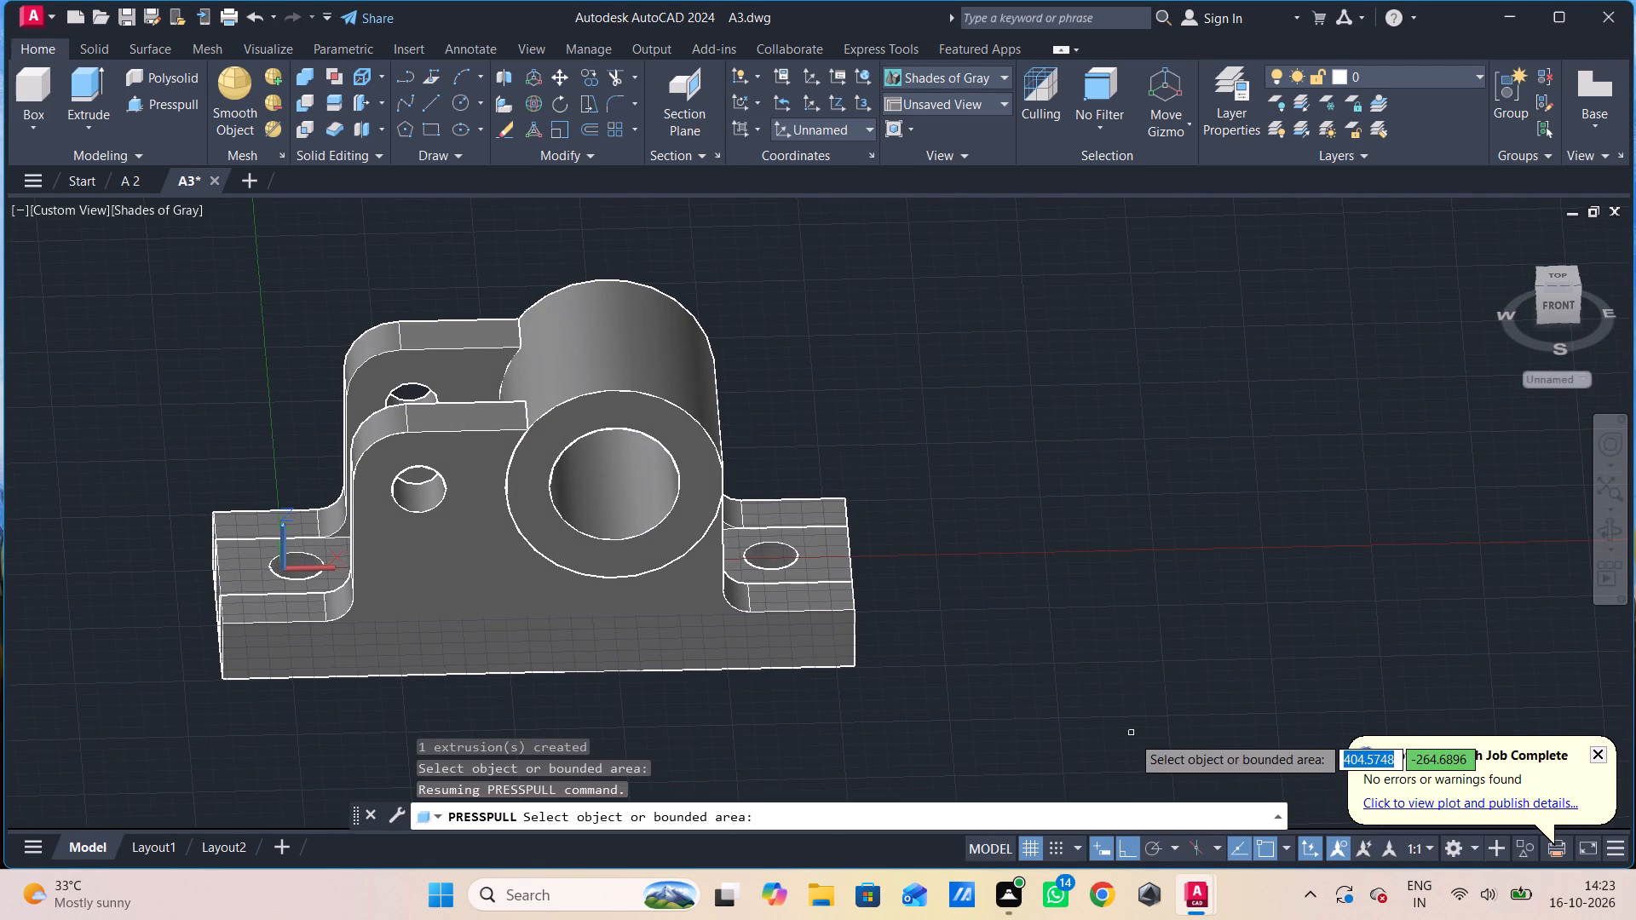
middle_click_drag(939, 550, 953, 528, "shift")
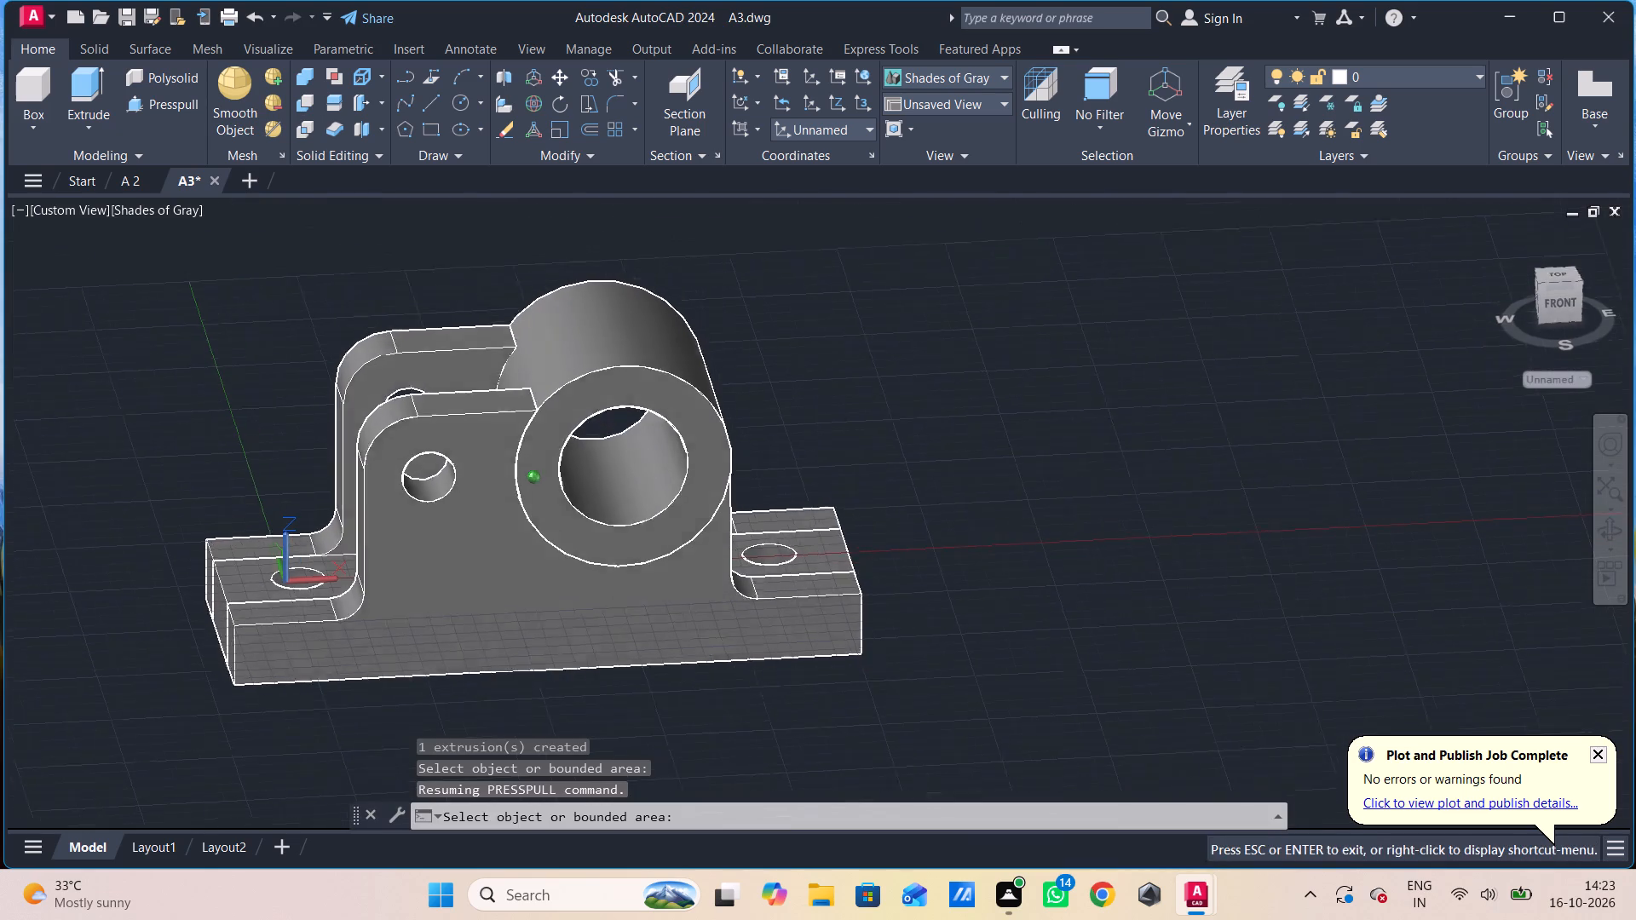
middle_click_drag(953, 528, 953, 524, "shift")
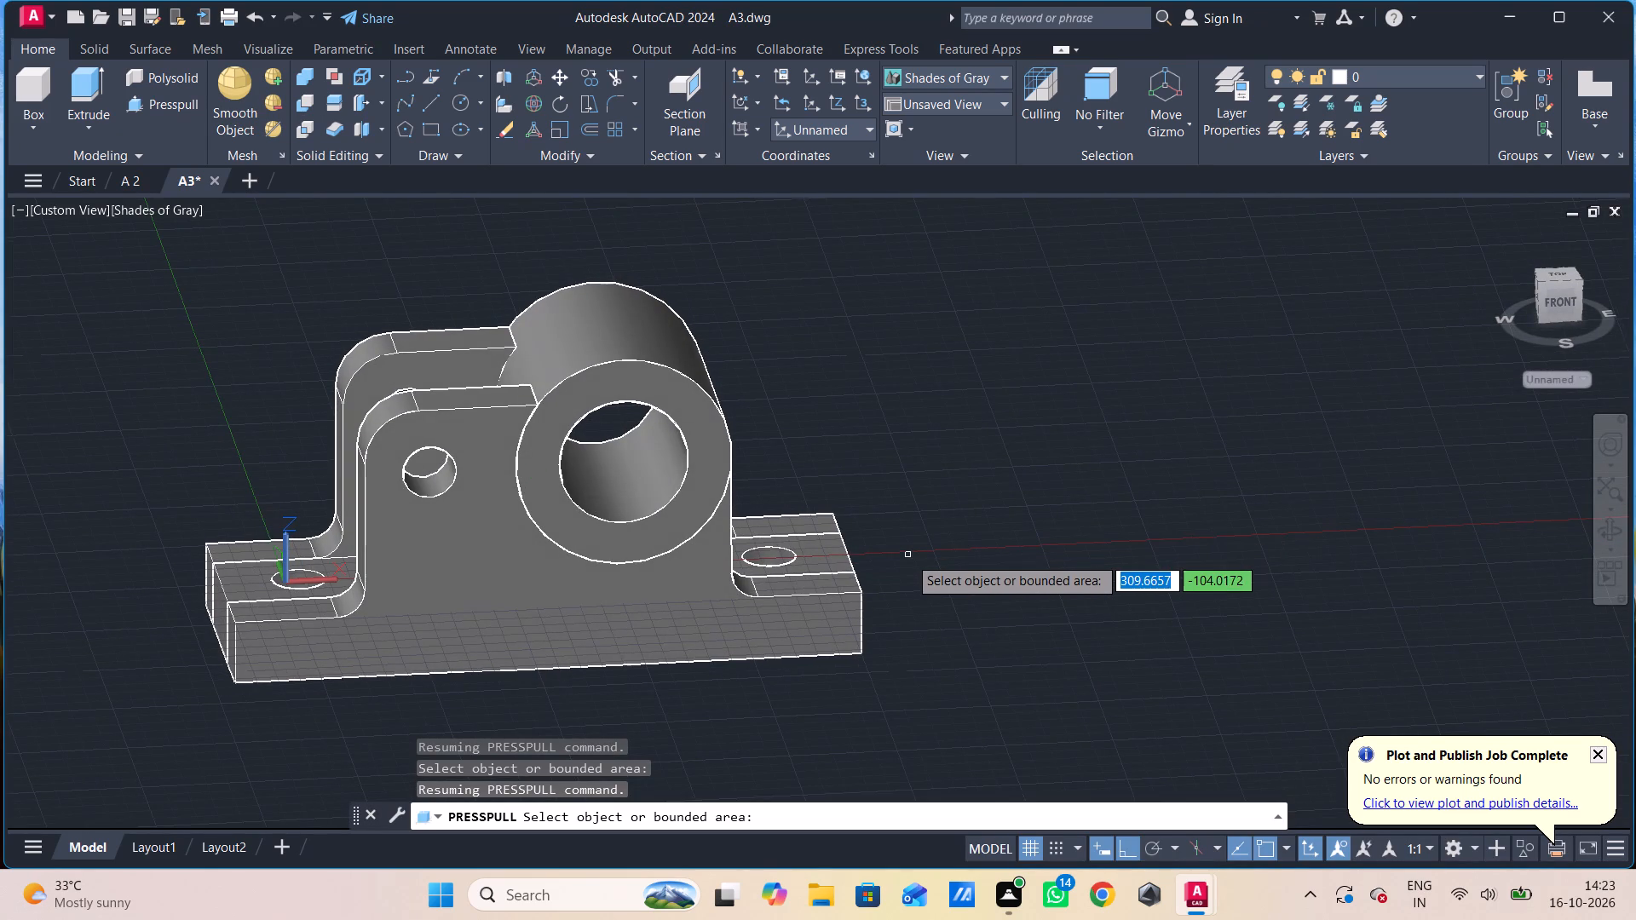
scroll(902, 563, "down", 1)
middle_click_drag(900, 565, 873, 530)
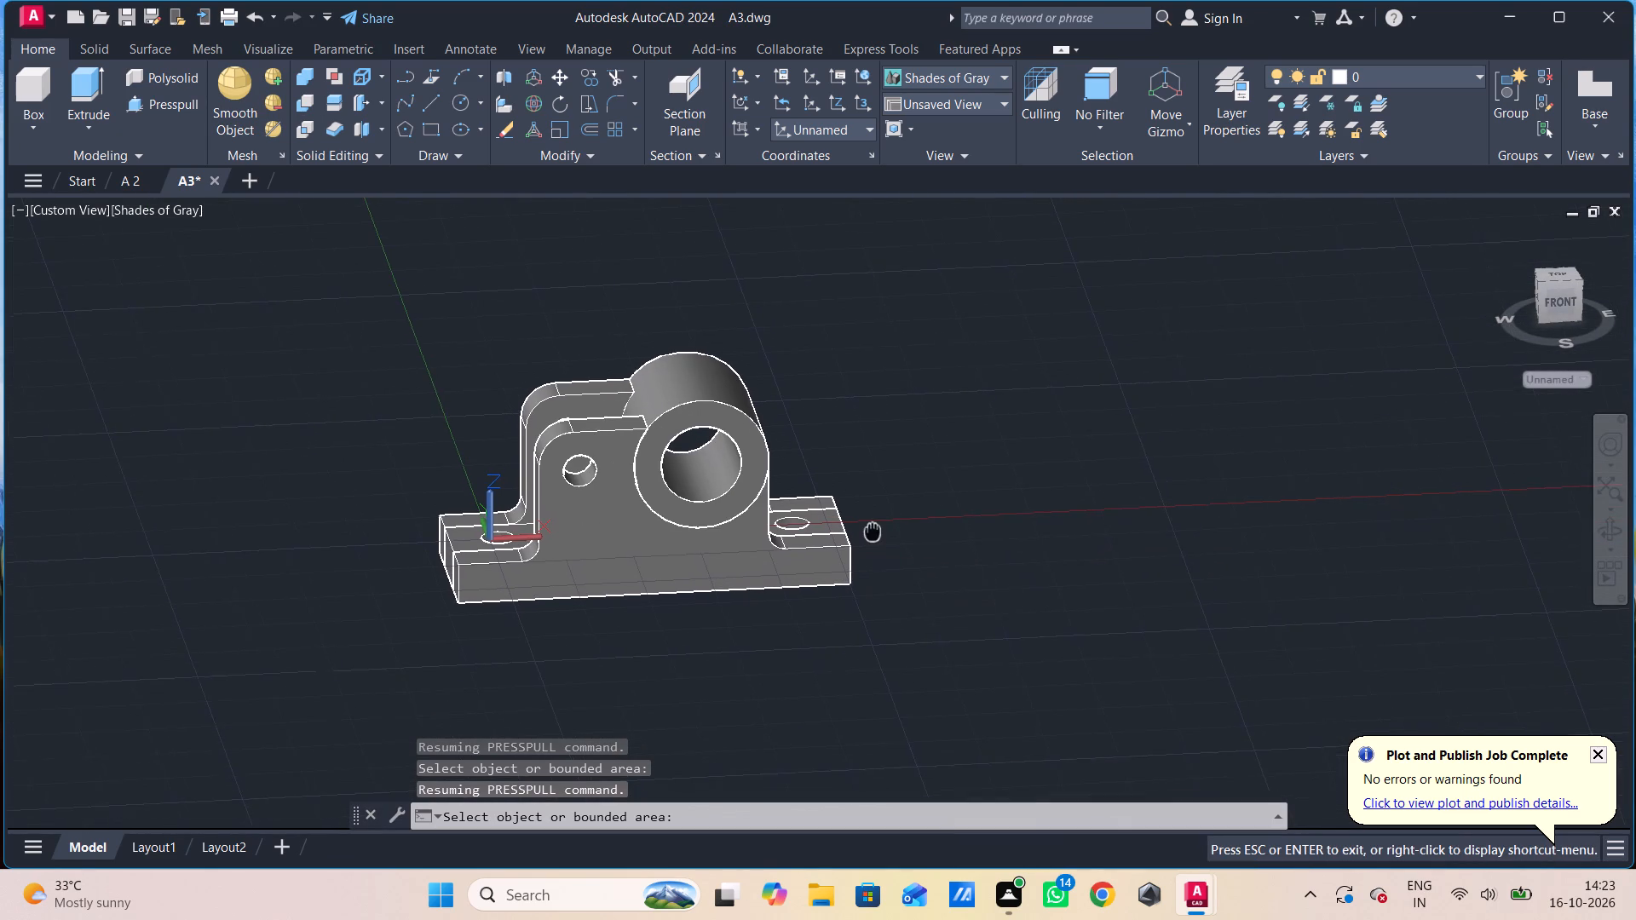
middle_click_drag(873, 530, 866, 584)
middle_click_drag(861, 584, 844, 559, "shift")
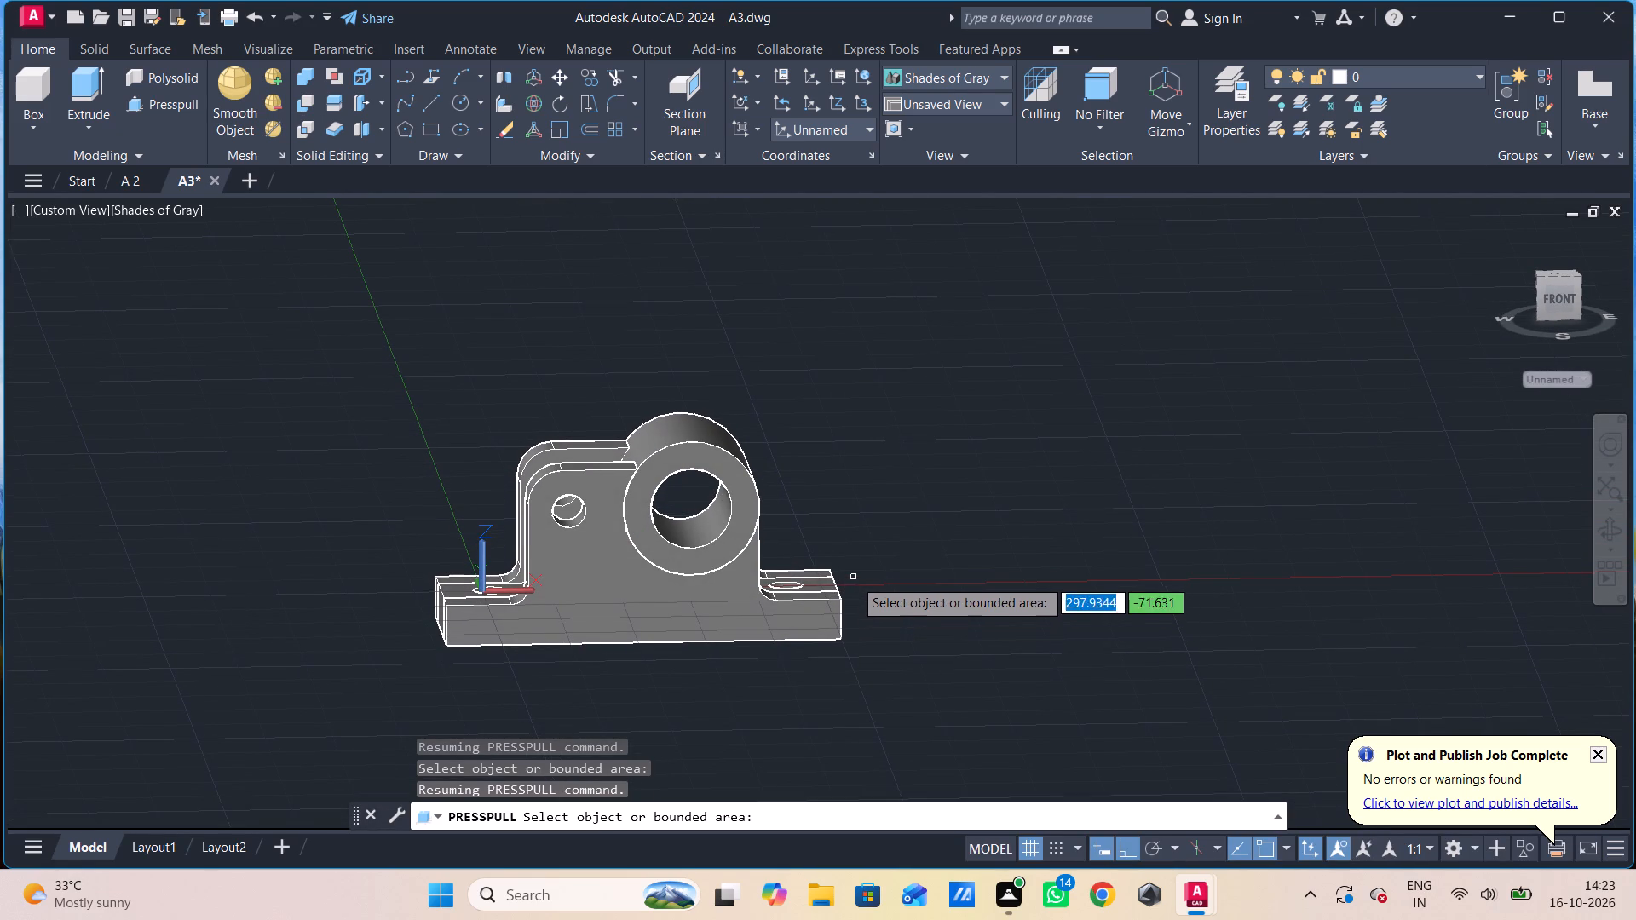
middle_click_drag(854, 574, 976, 589, "shift")
scroll(940, 586, "up", 3)
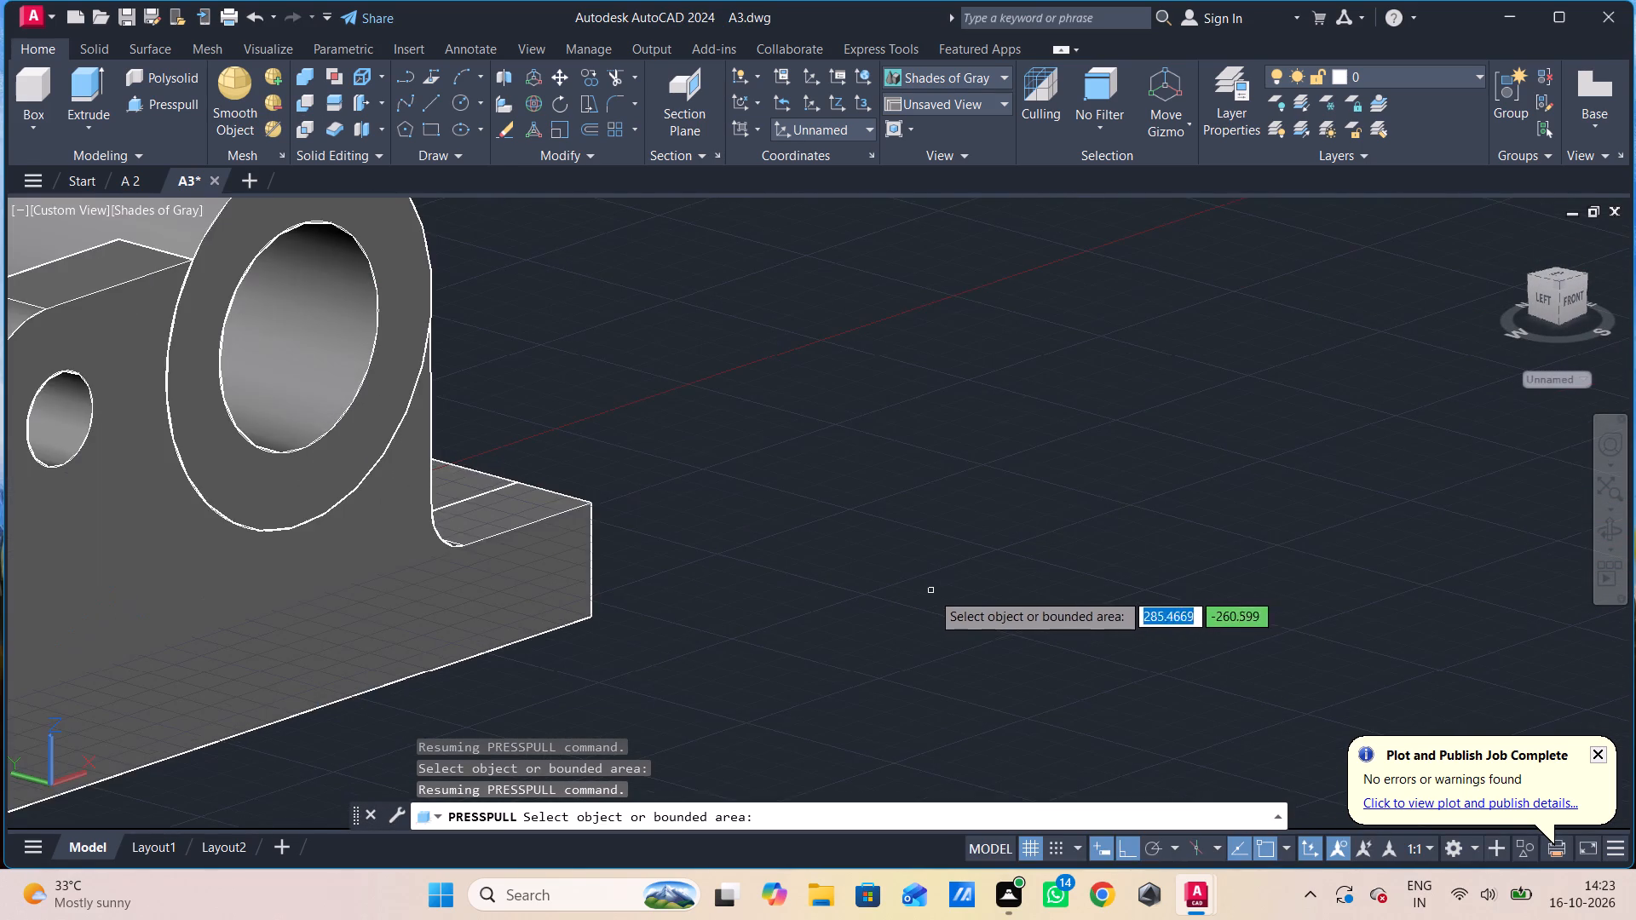
middle_click_drag(926, 592, 1246, 673)
left_click(516, 423)
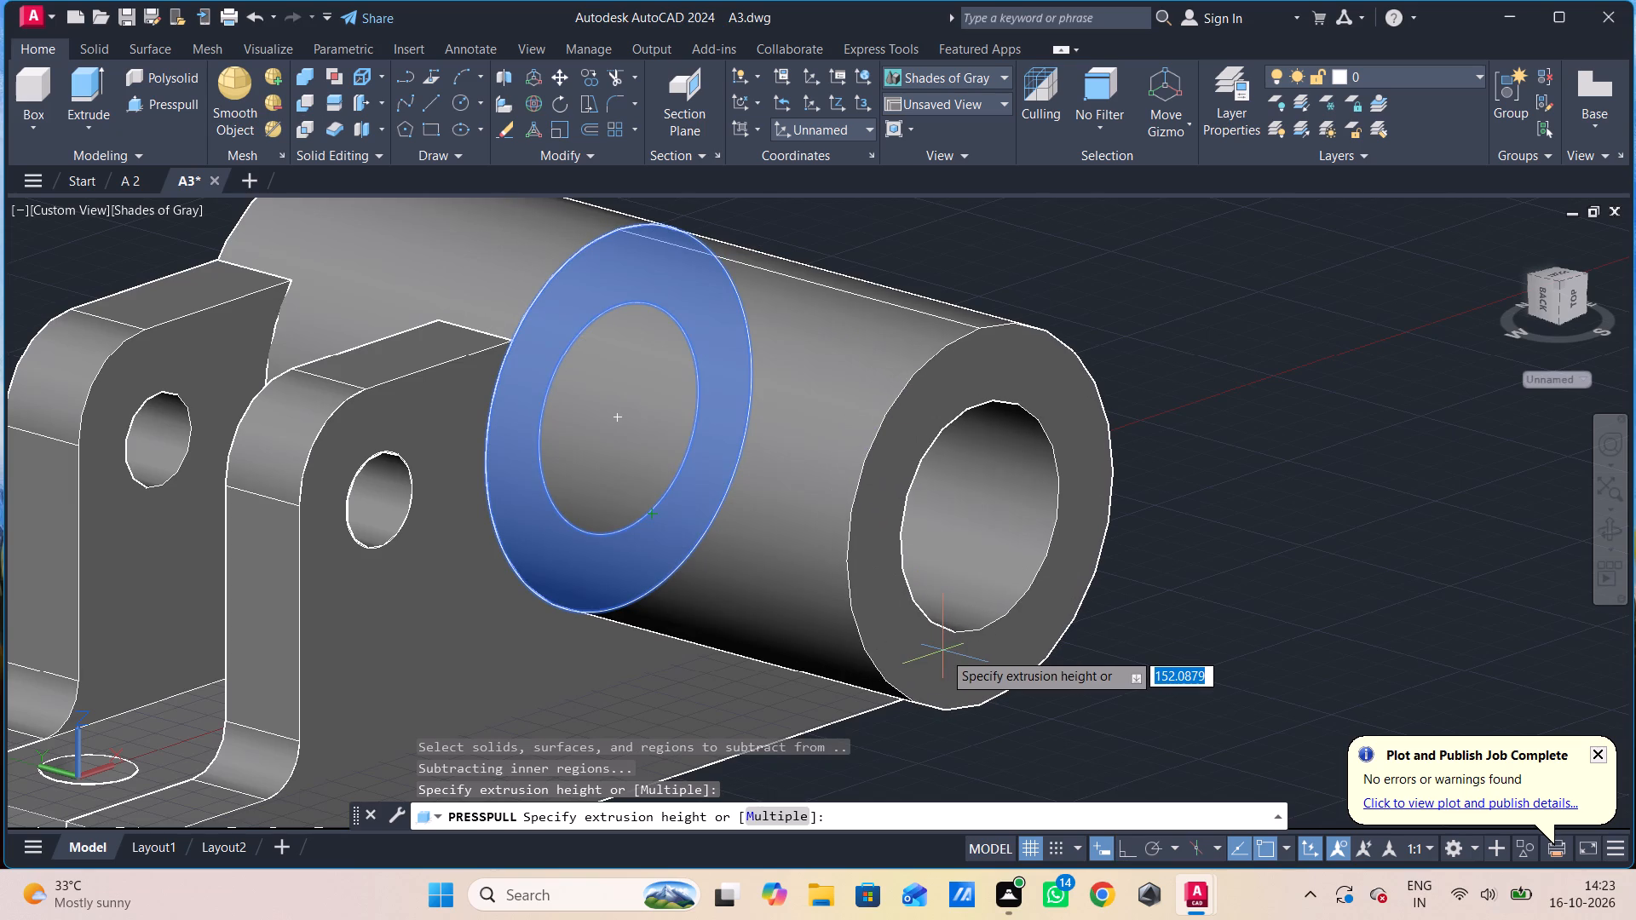
key("6")
key("Return")
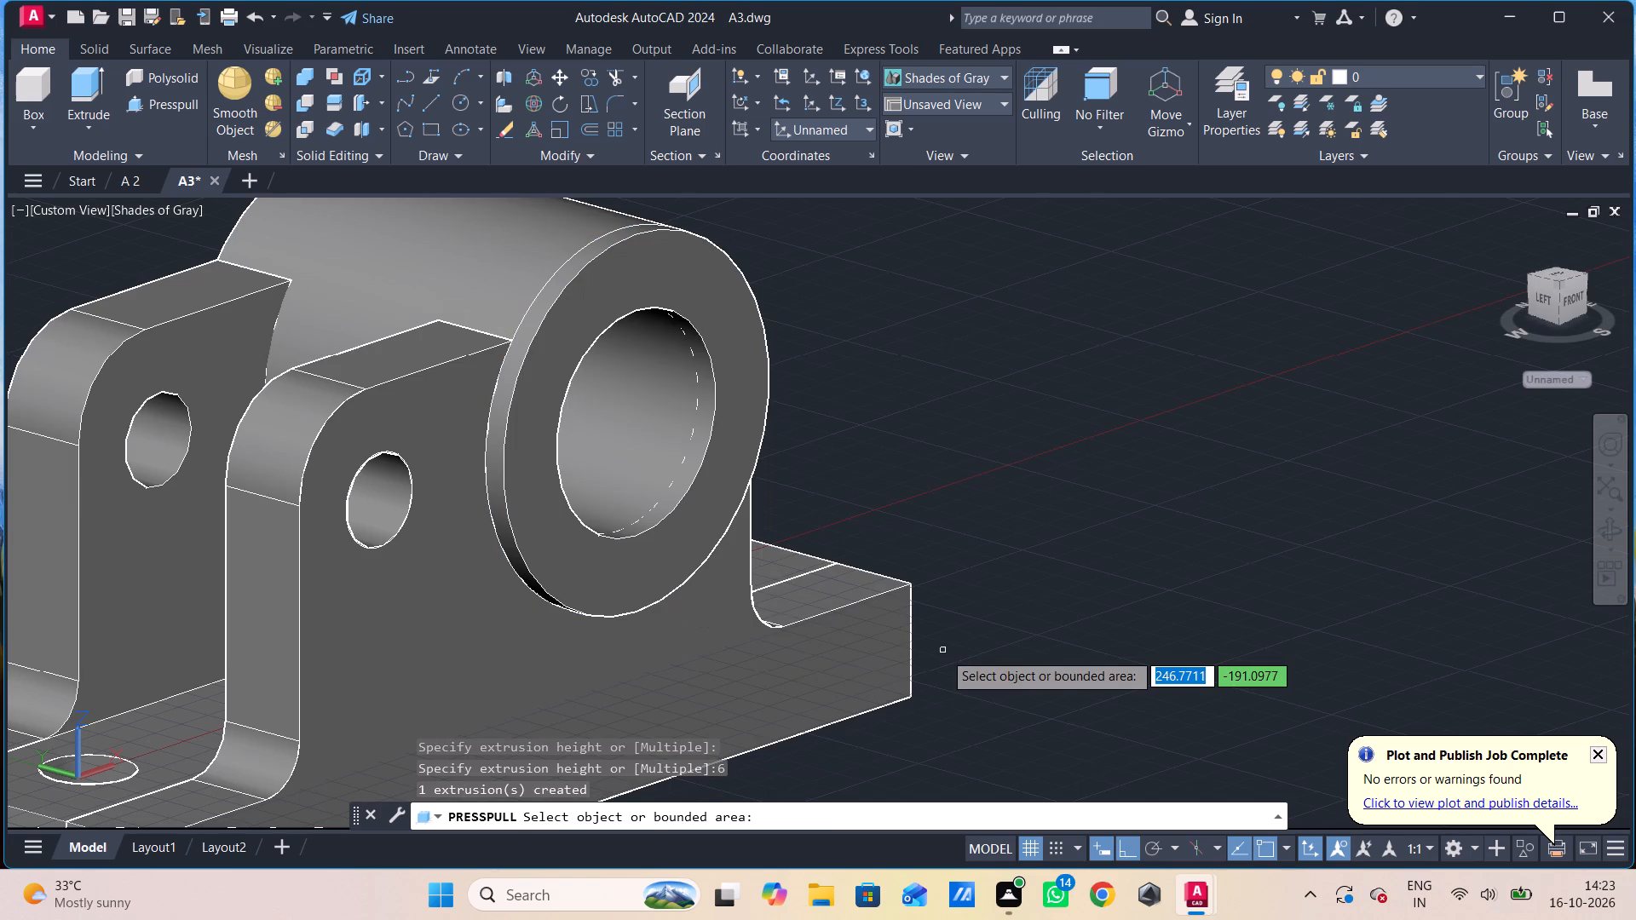
Presspull the boss's rear ring face outward by 6.
middle_click_drag(943, 649, 1408, 640, "shift")
middle_click_drag(1014, 573, 1167, 573, "shift")
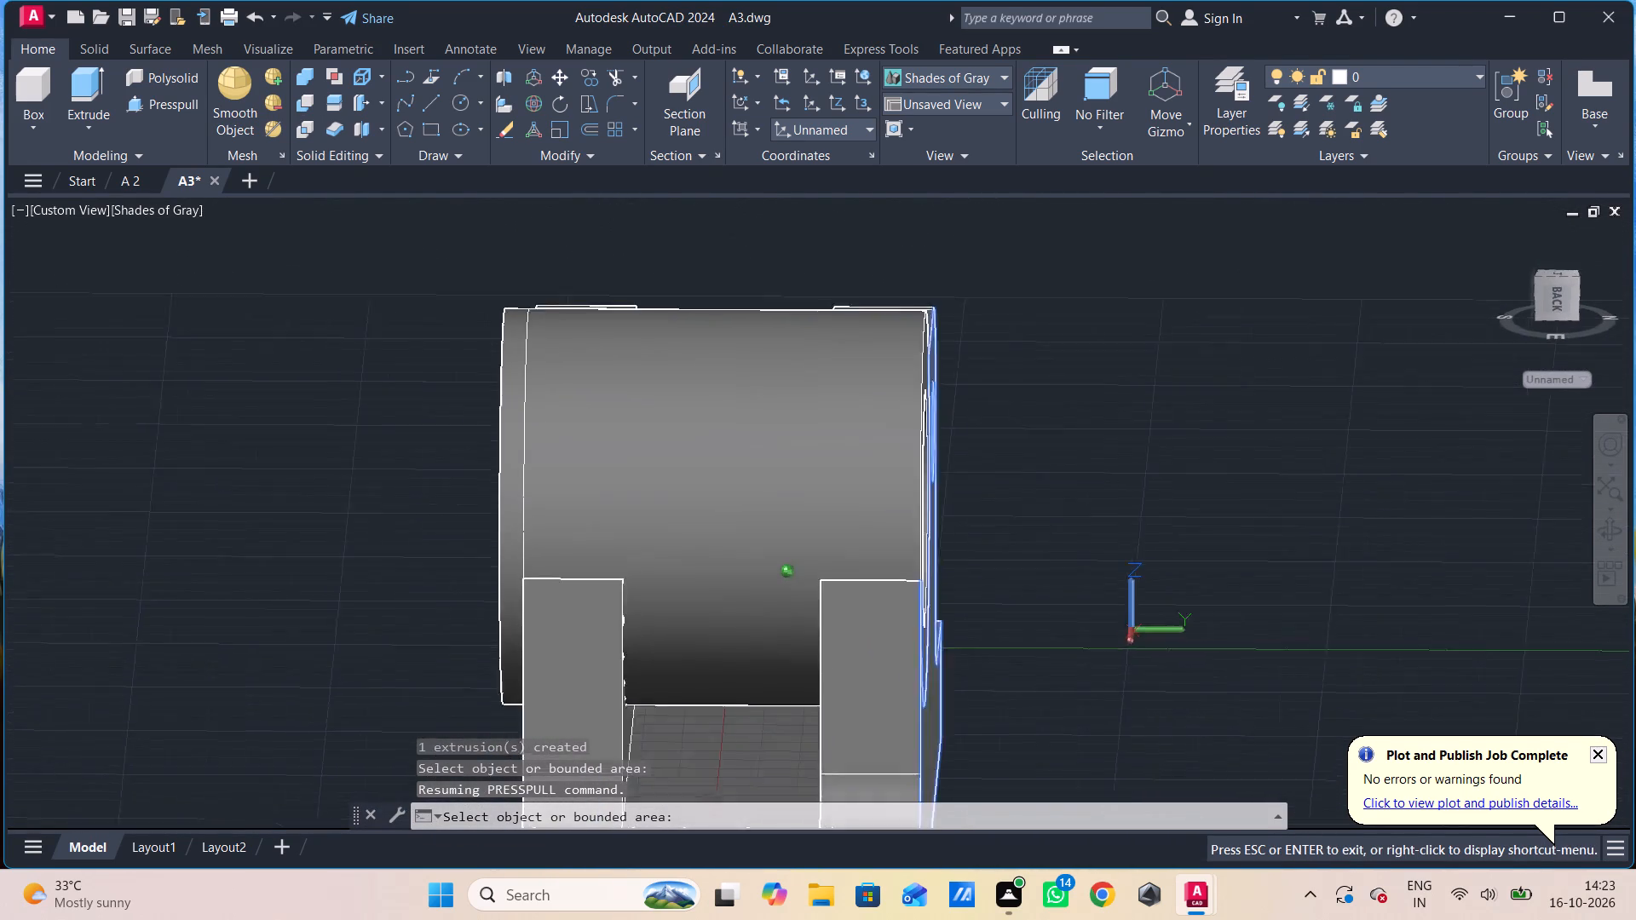
middle_click_drag(1167, 573, 1163, 576, "shift")
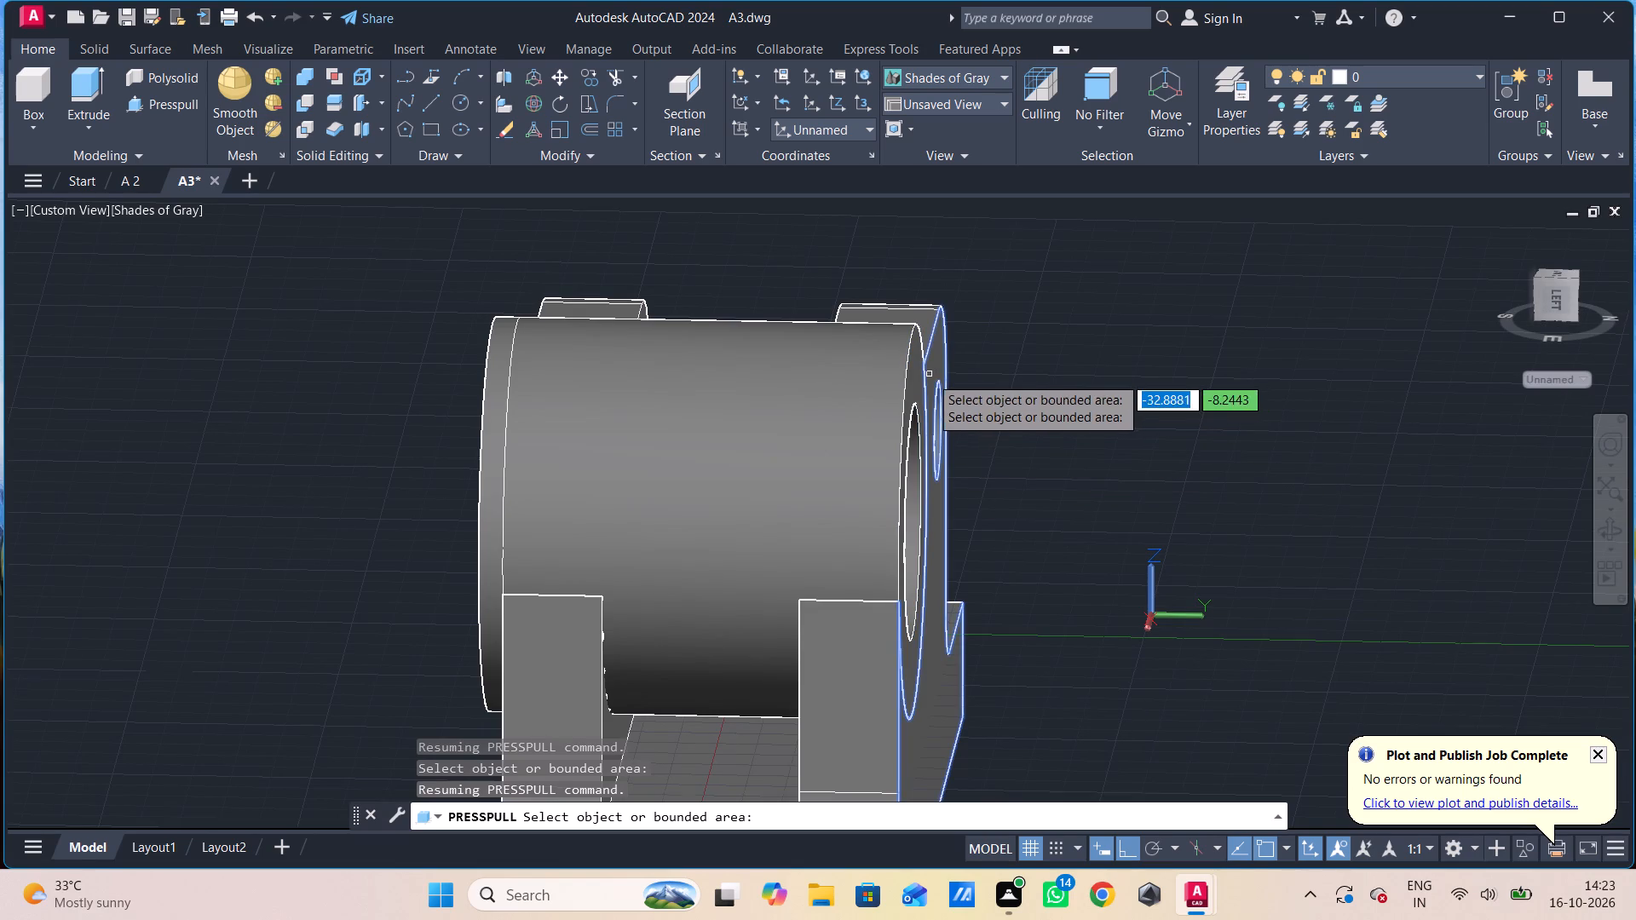
left_click(919, 384)
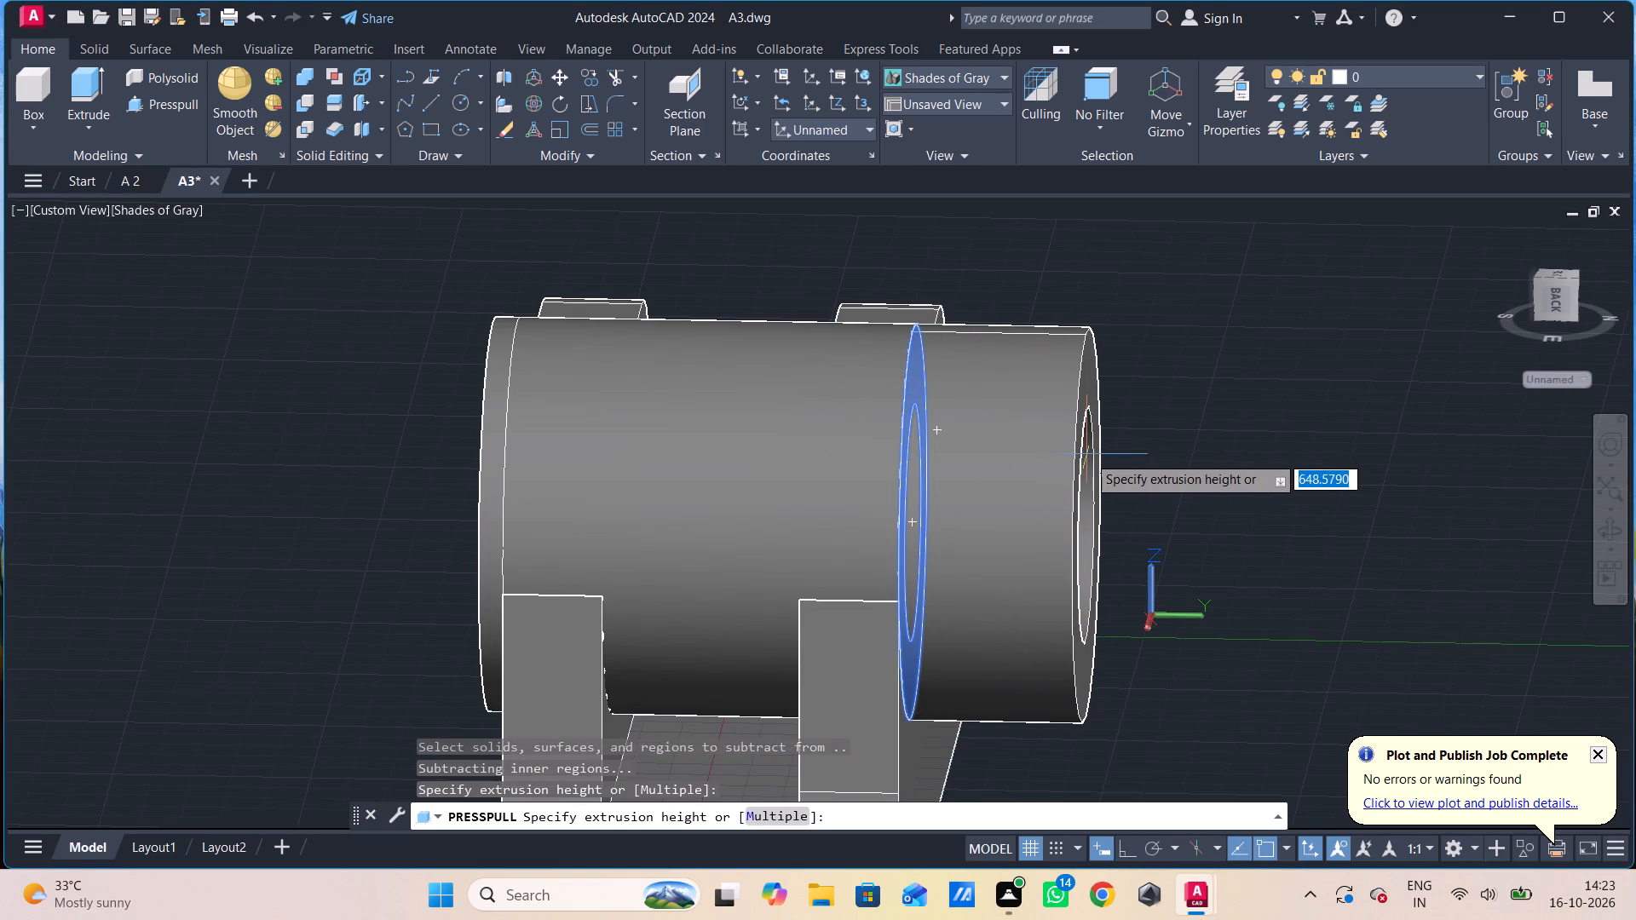
key("6")
key("Return")
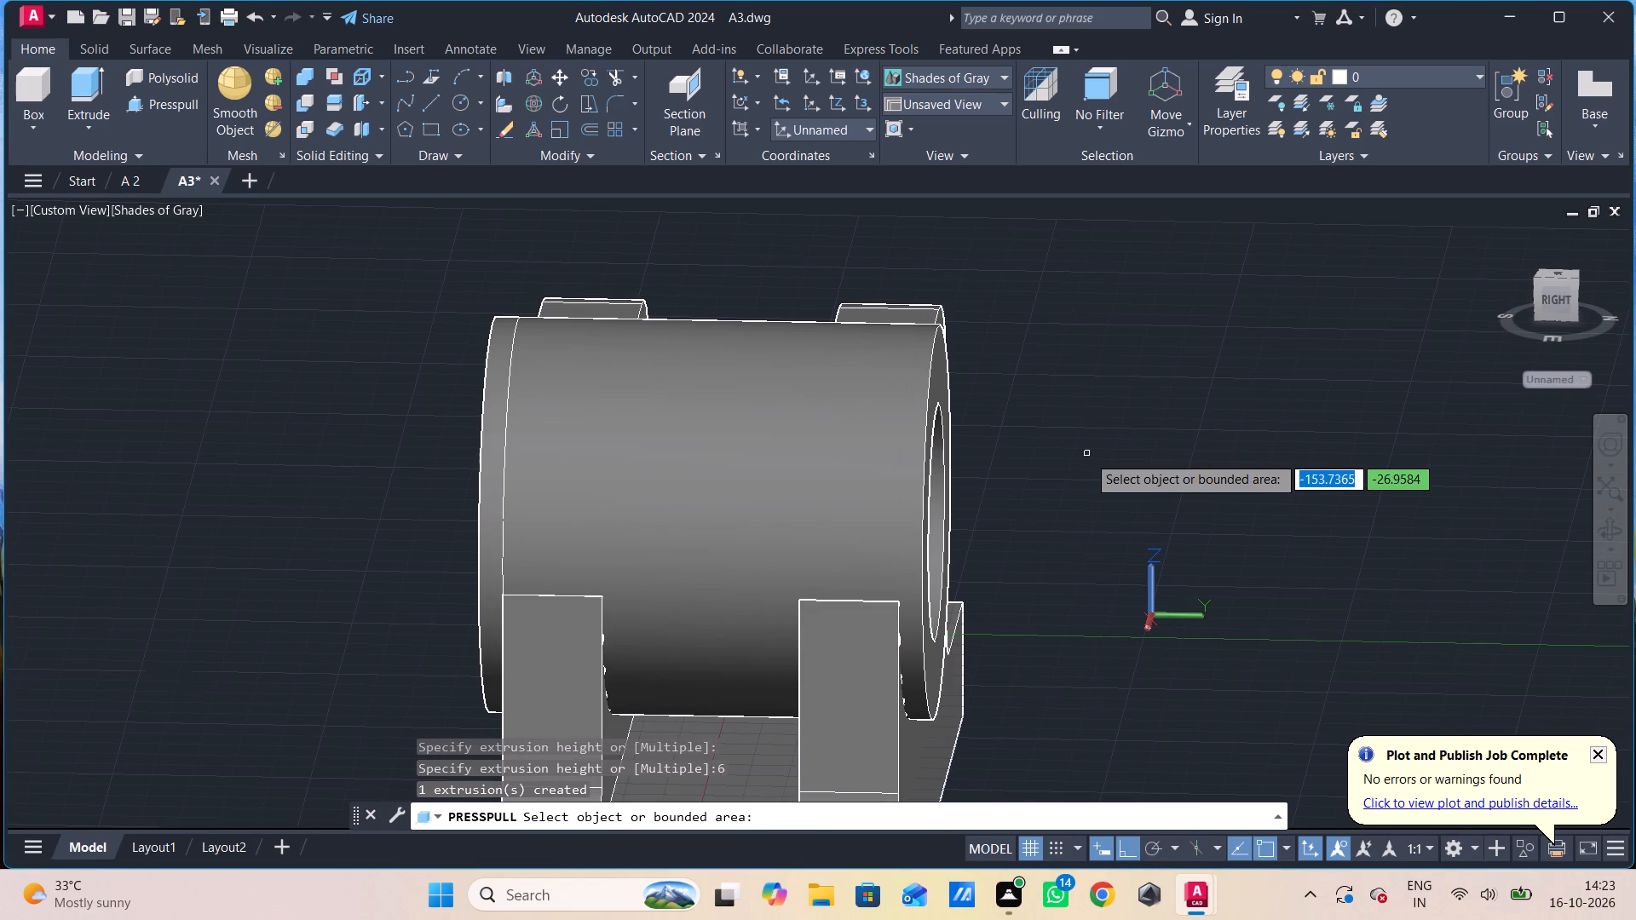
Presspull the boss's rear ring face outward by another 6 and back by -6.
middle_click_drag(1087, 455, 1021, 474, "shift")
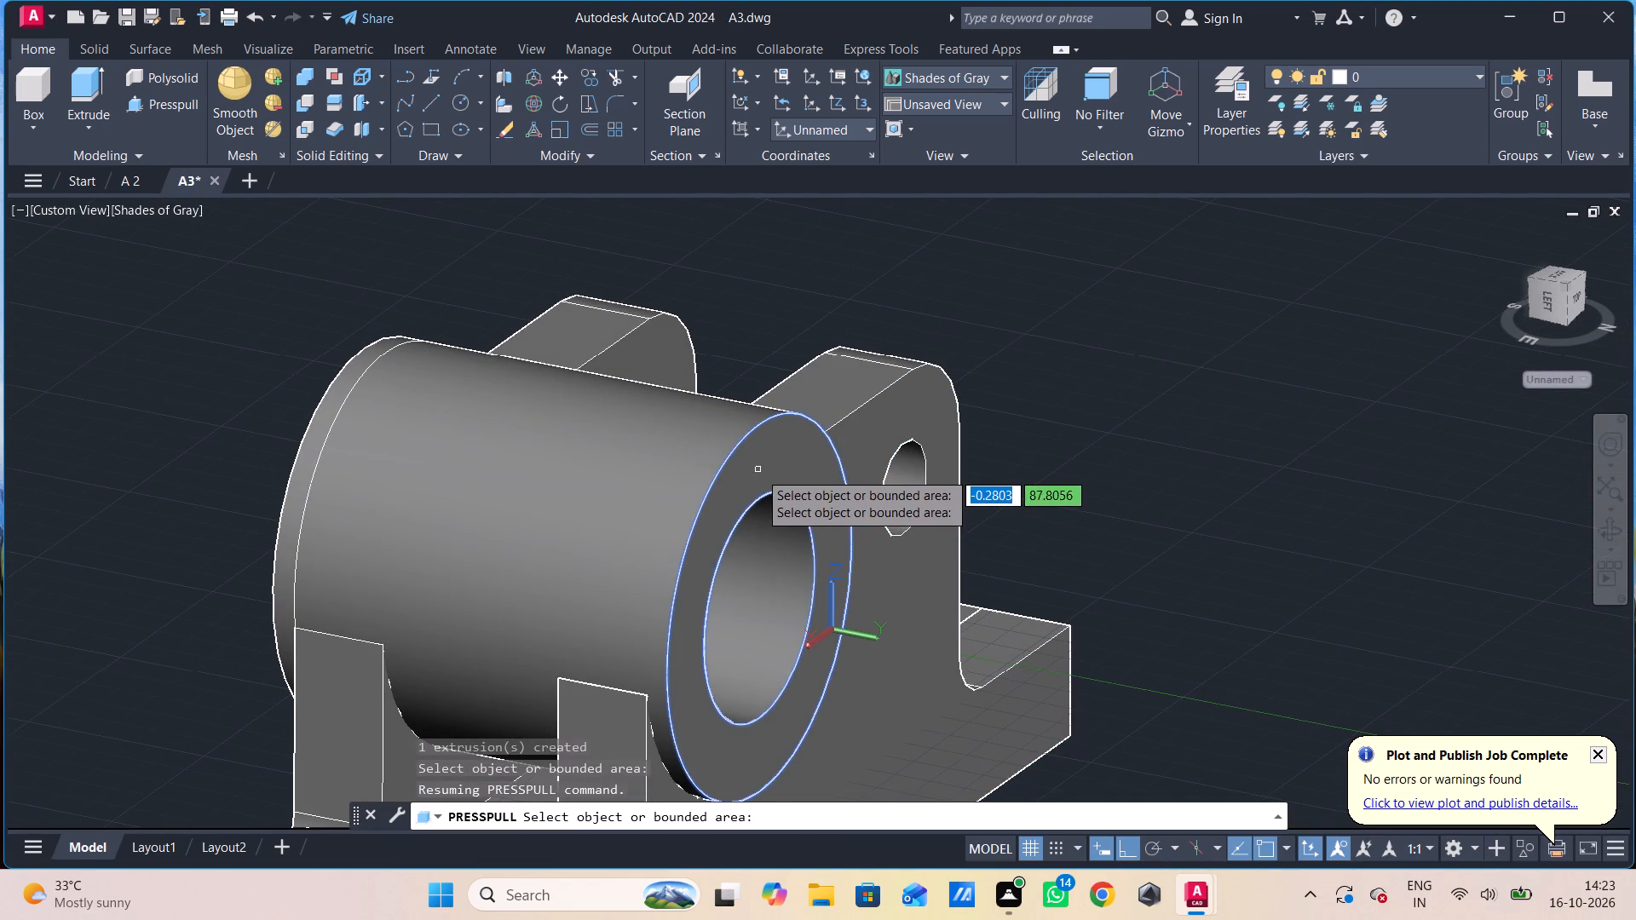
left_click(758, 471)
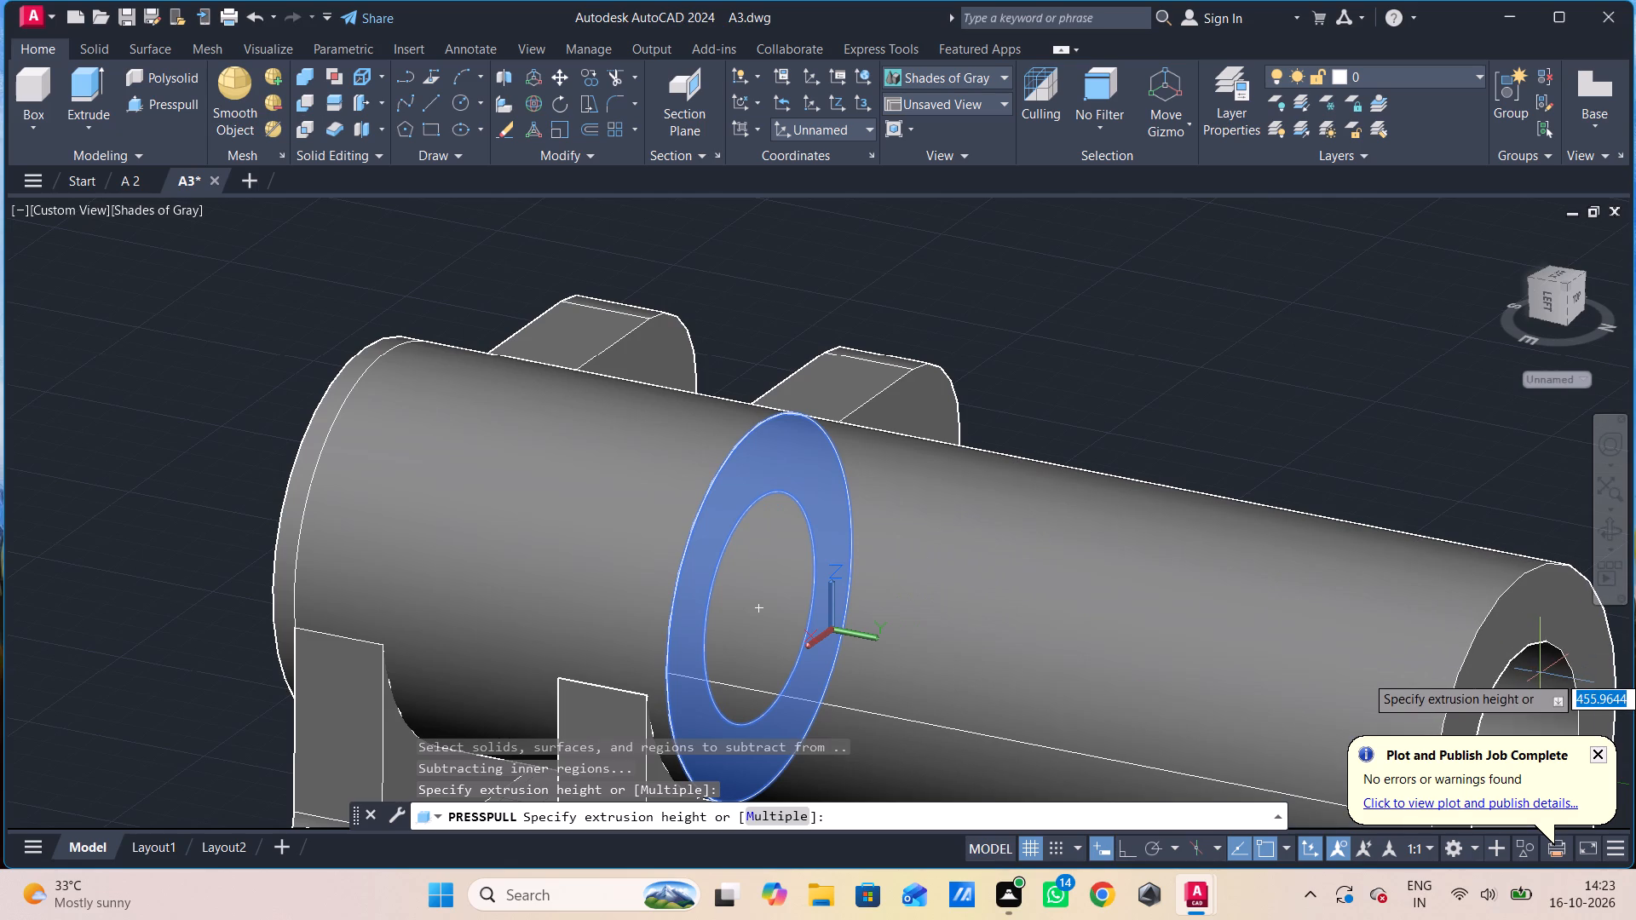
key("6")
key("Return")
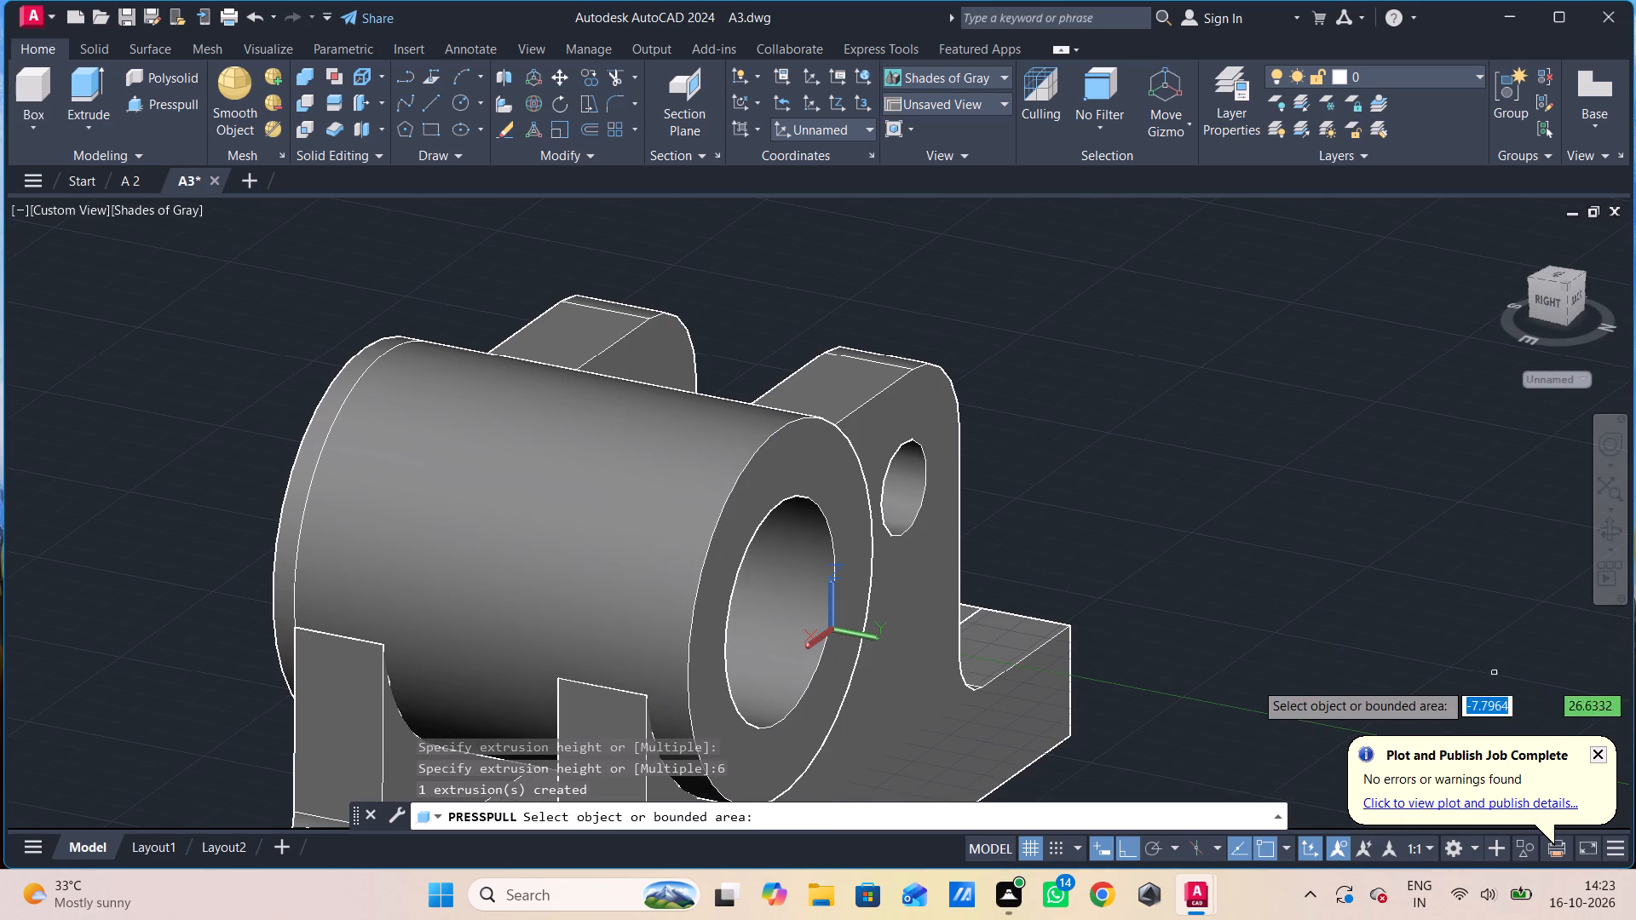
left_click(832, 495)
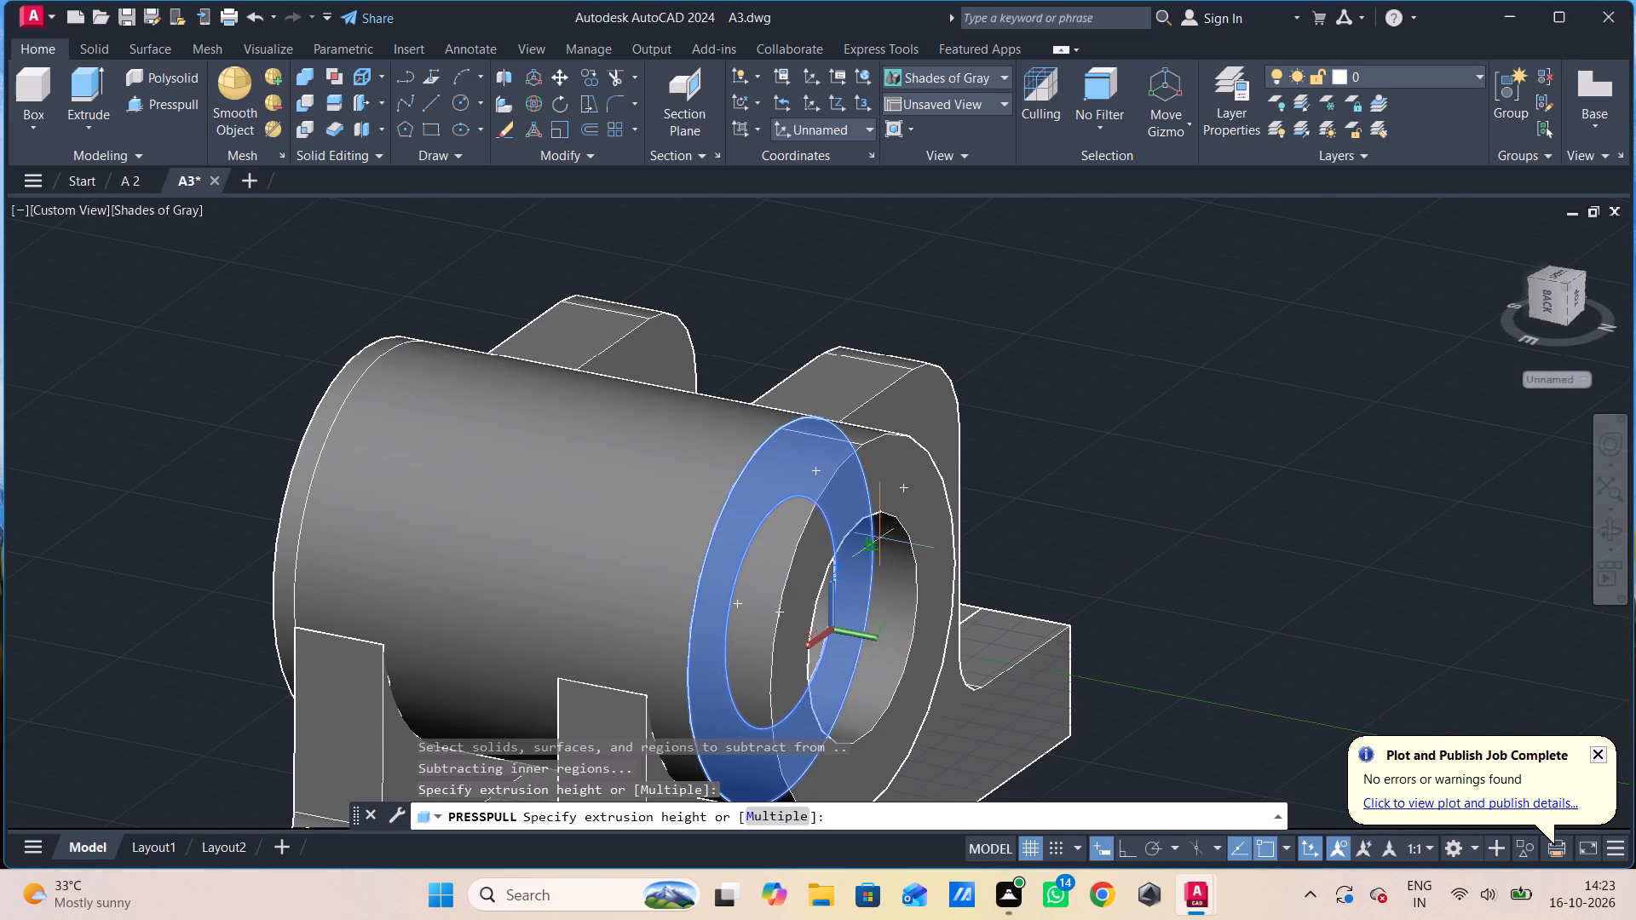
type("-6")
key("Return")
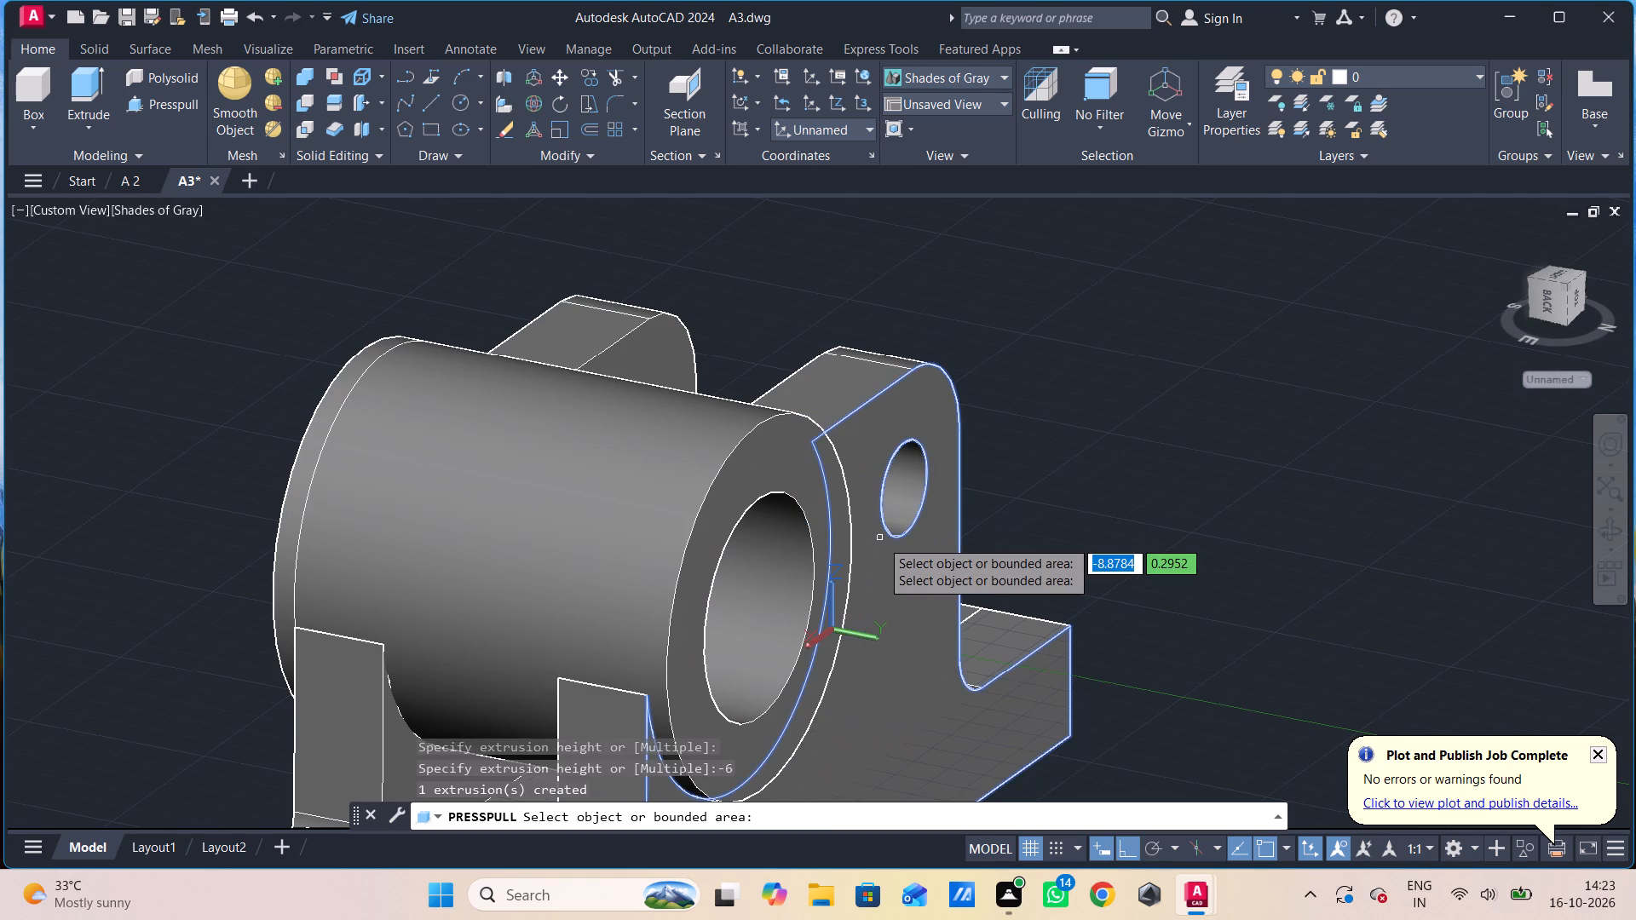
Examine the boss ends, plates and base holes of the bracket from several sides.
middle_click_drag(1343, 732, 1387, 684, "shift")
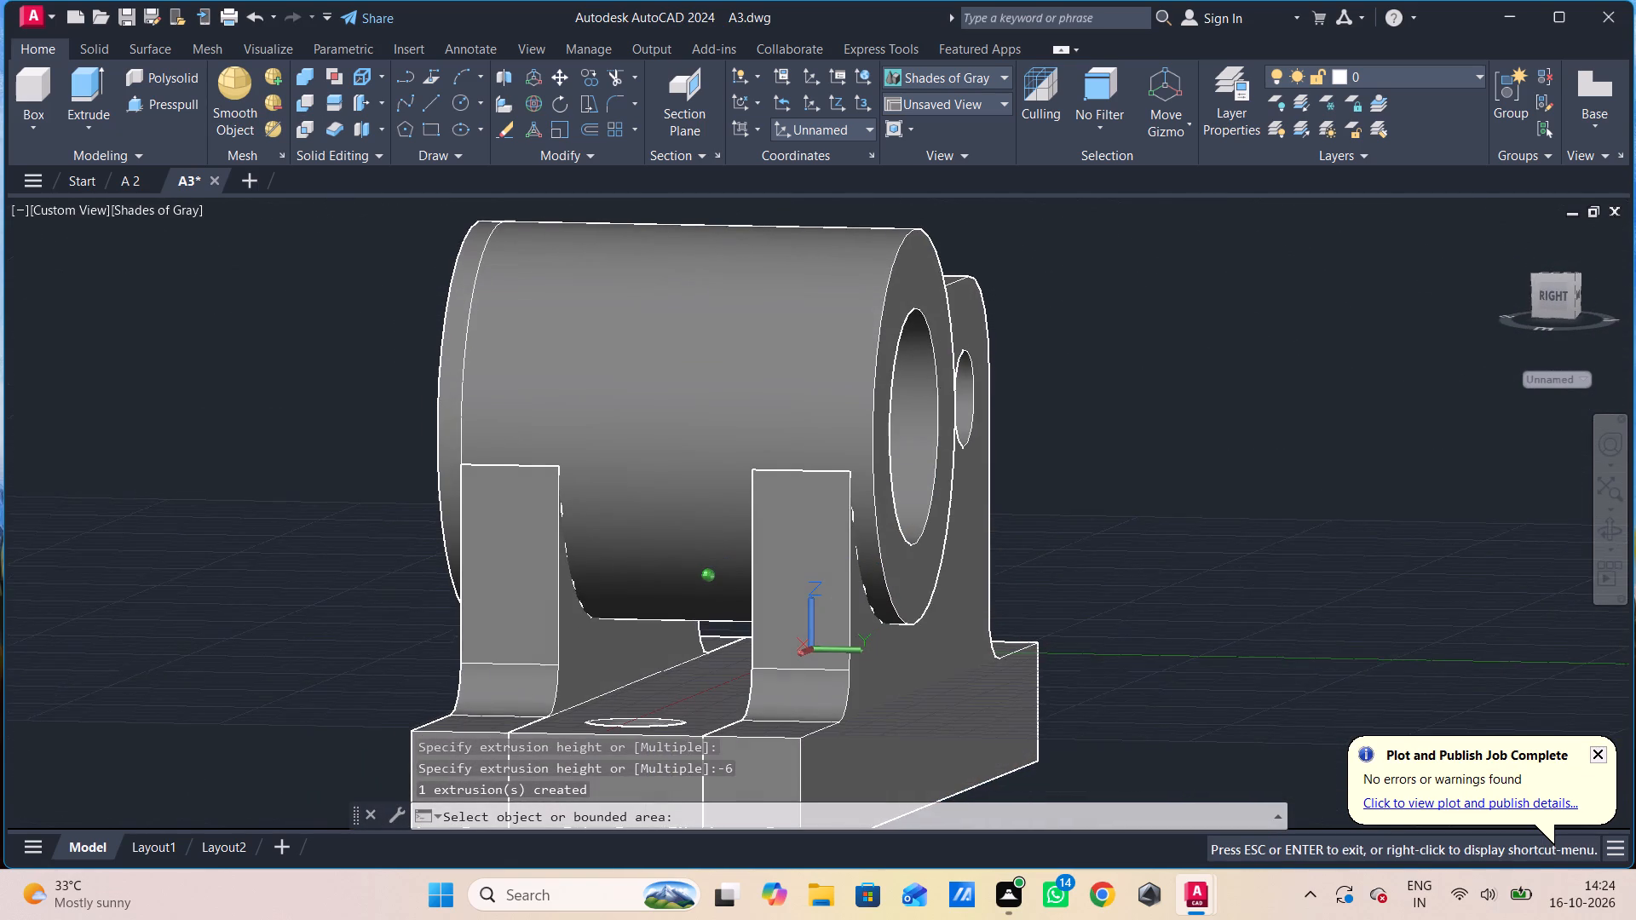
middle_click_drag(1387, 684, 1388, 684, "shift")
key("Escape")
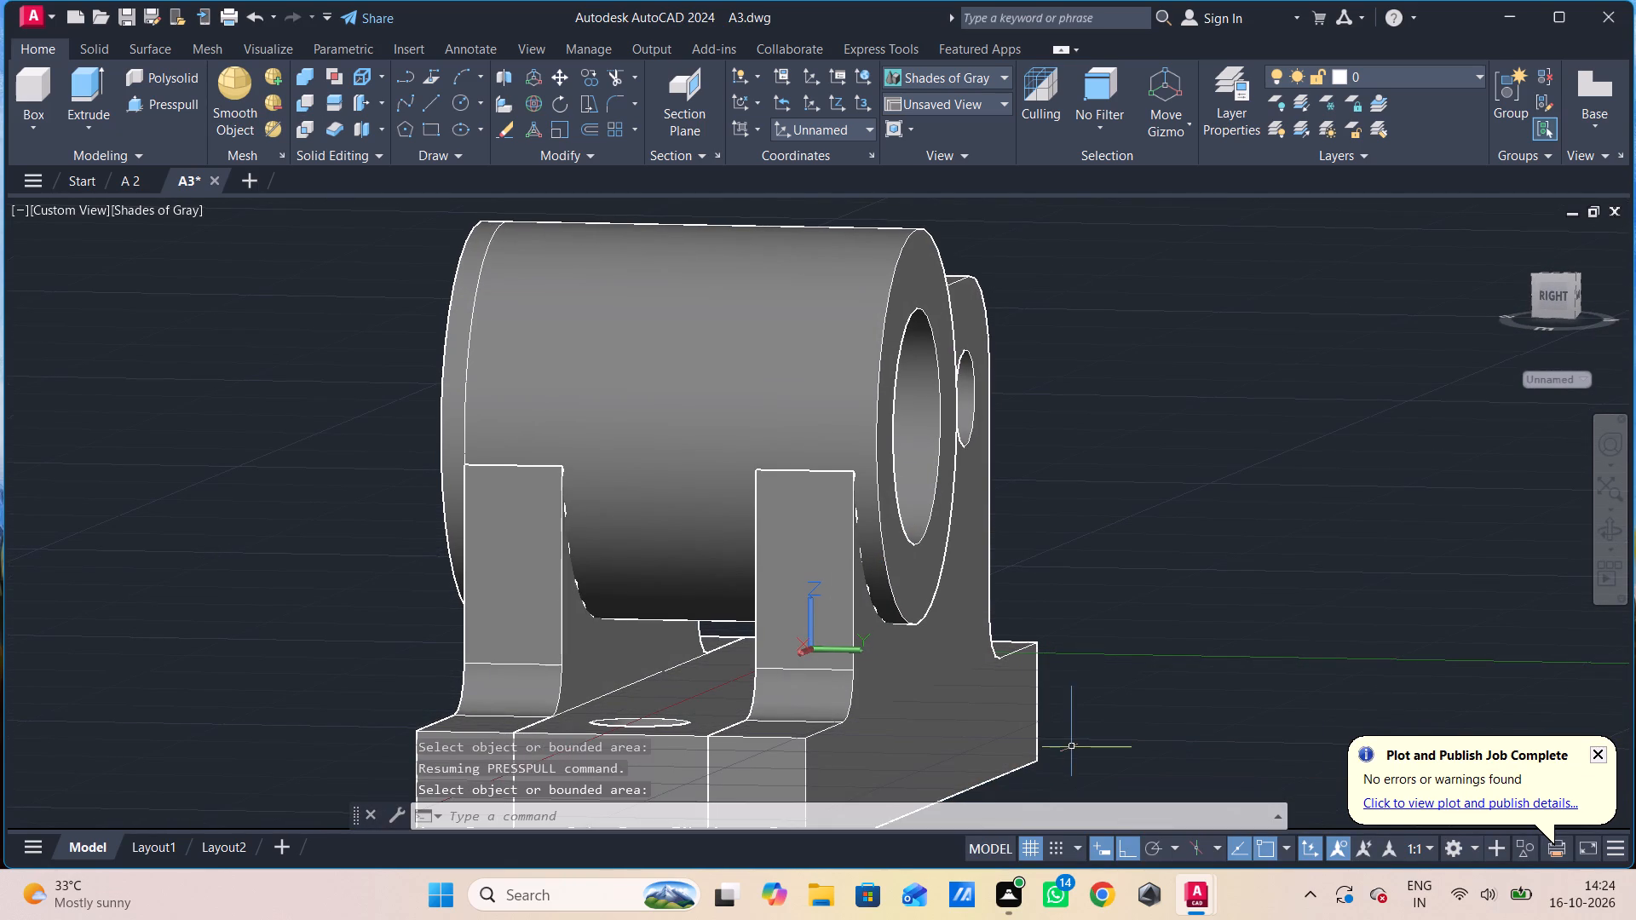
middle_click_drag(1222, 731, 1172, 740)
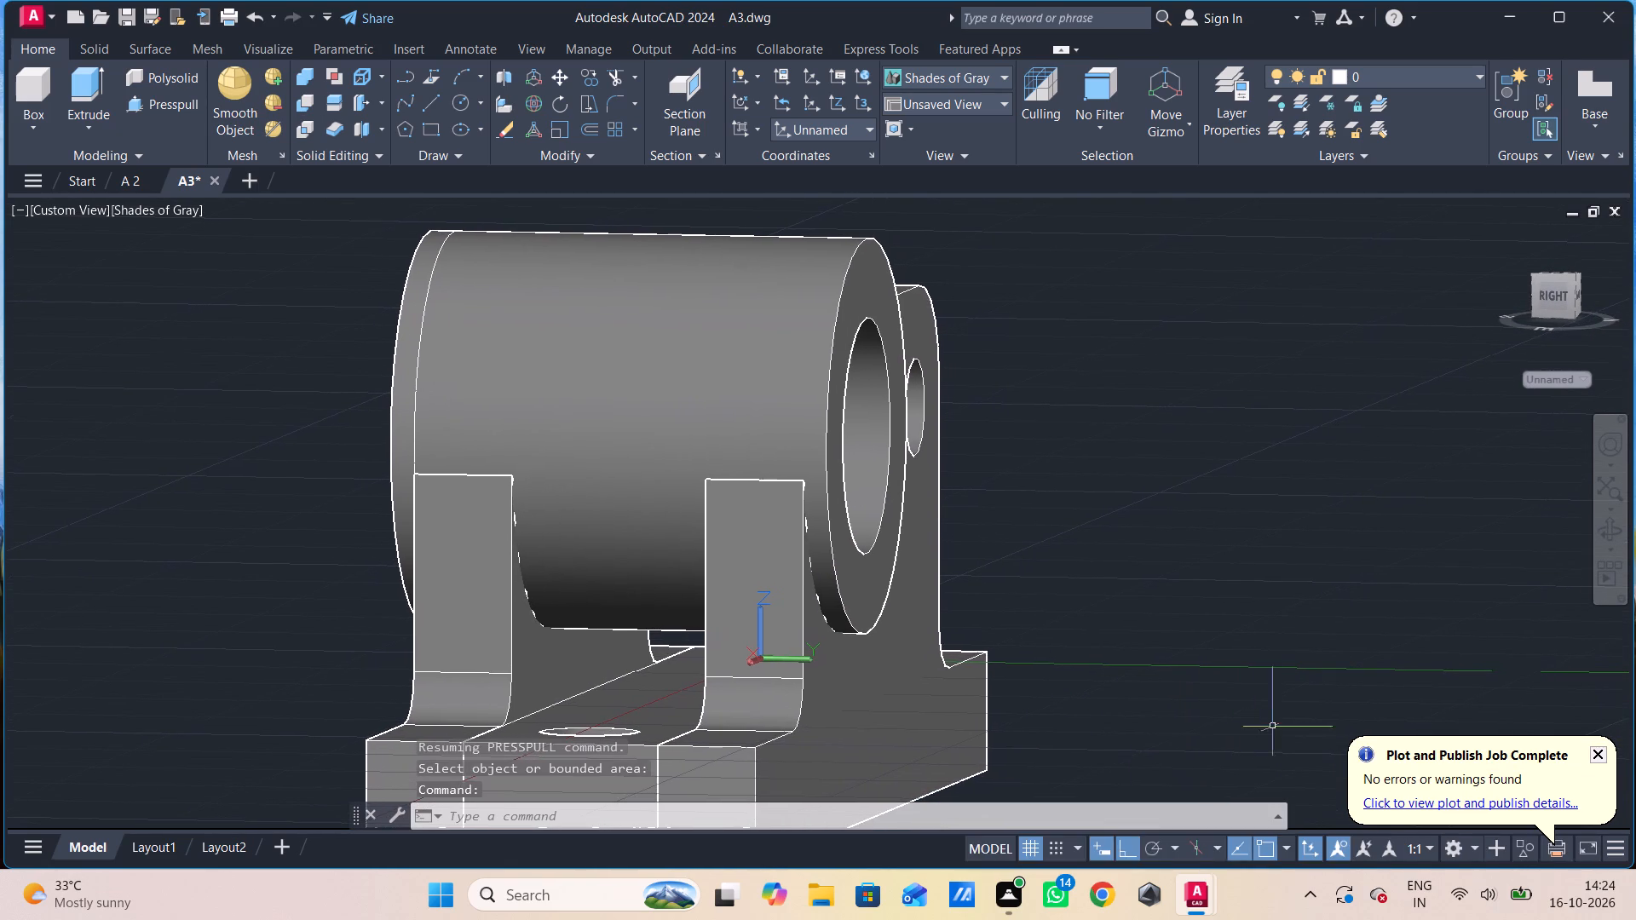
middle_click_drag(1286, 721, 1214, 743, "shift")
scroll(1199, 731, "down", 1)
middle_click_drag(1198, 726, 1186, 663)
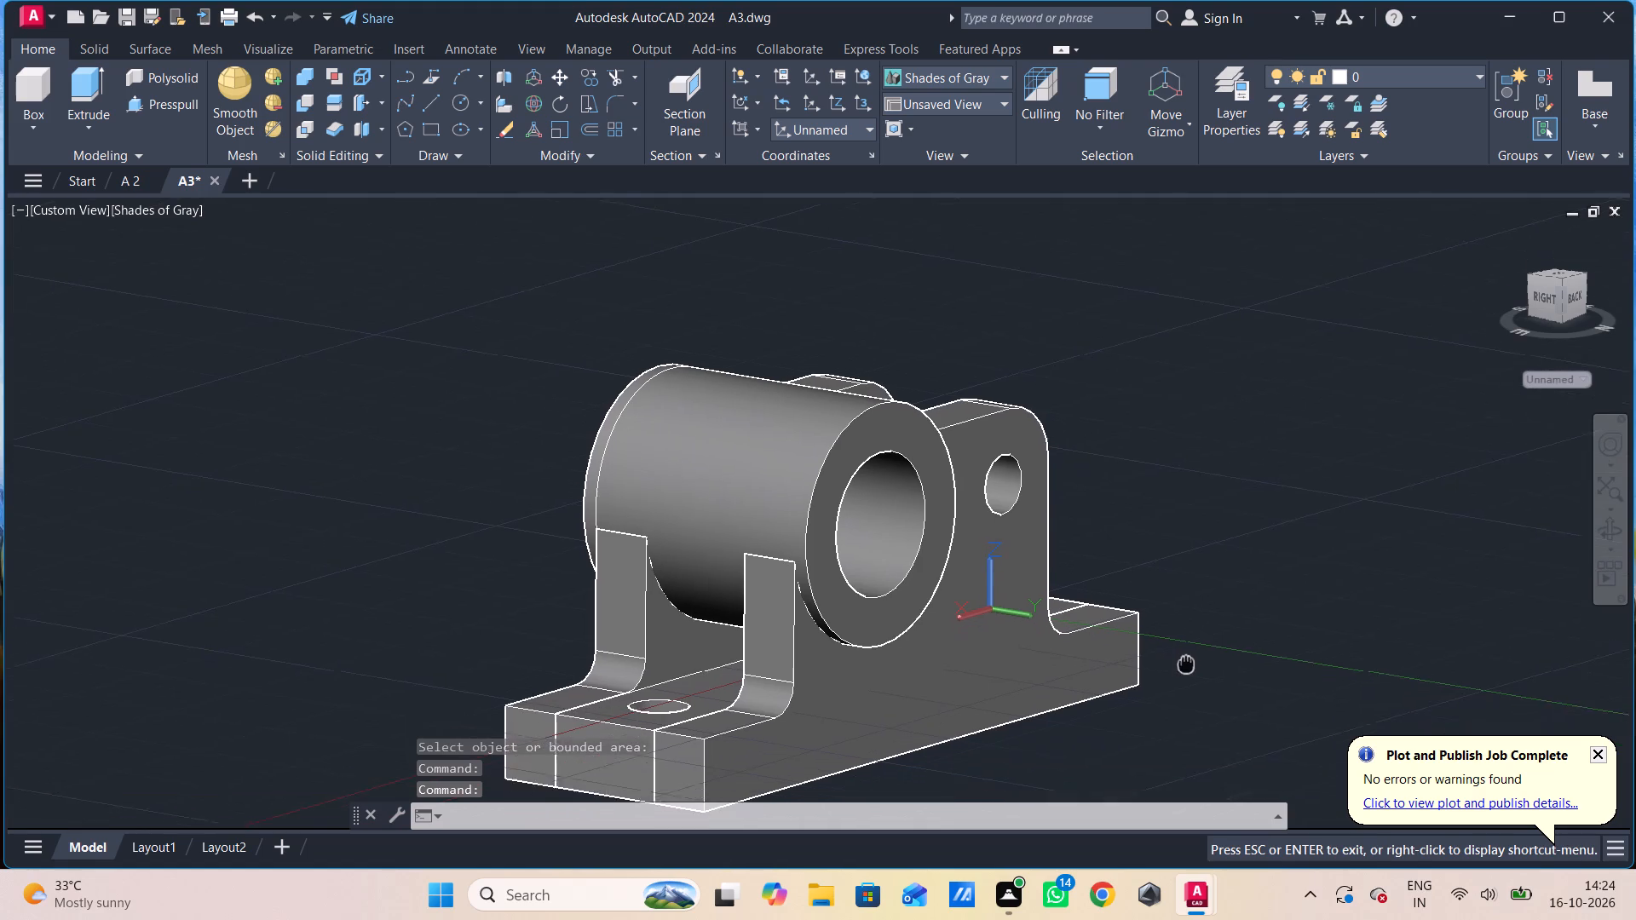
middle_click_drag(1186, 663, 1178, 608)
middle_click_drag(1178, 603, 845, 632, "shift")
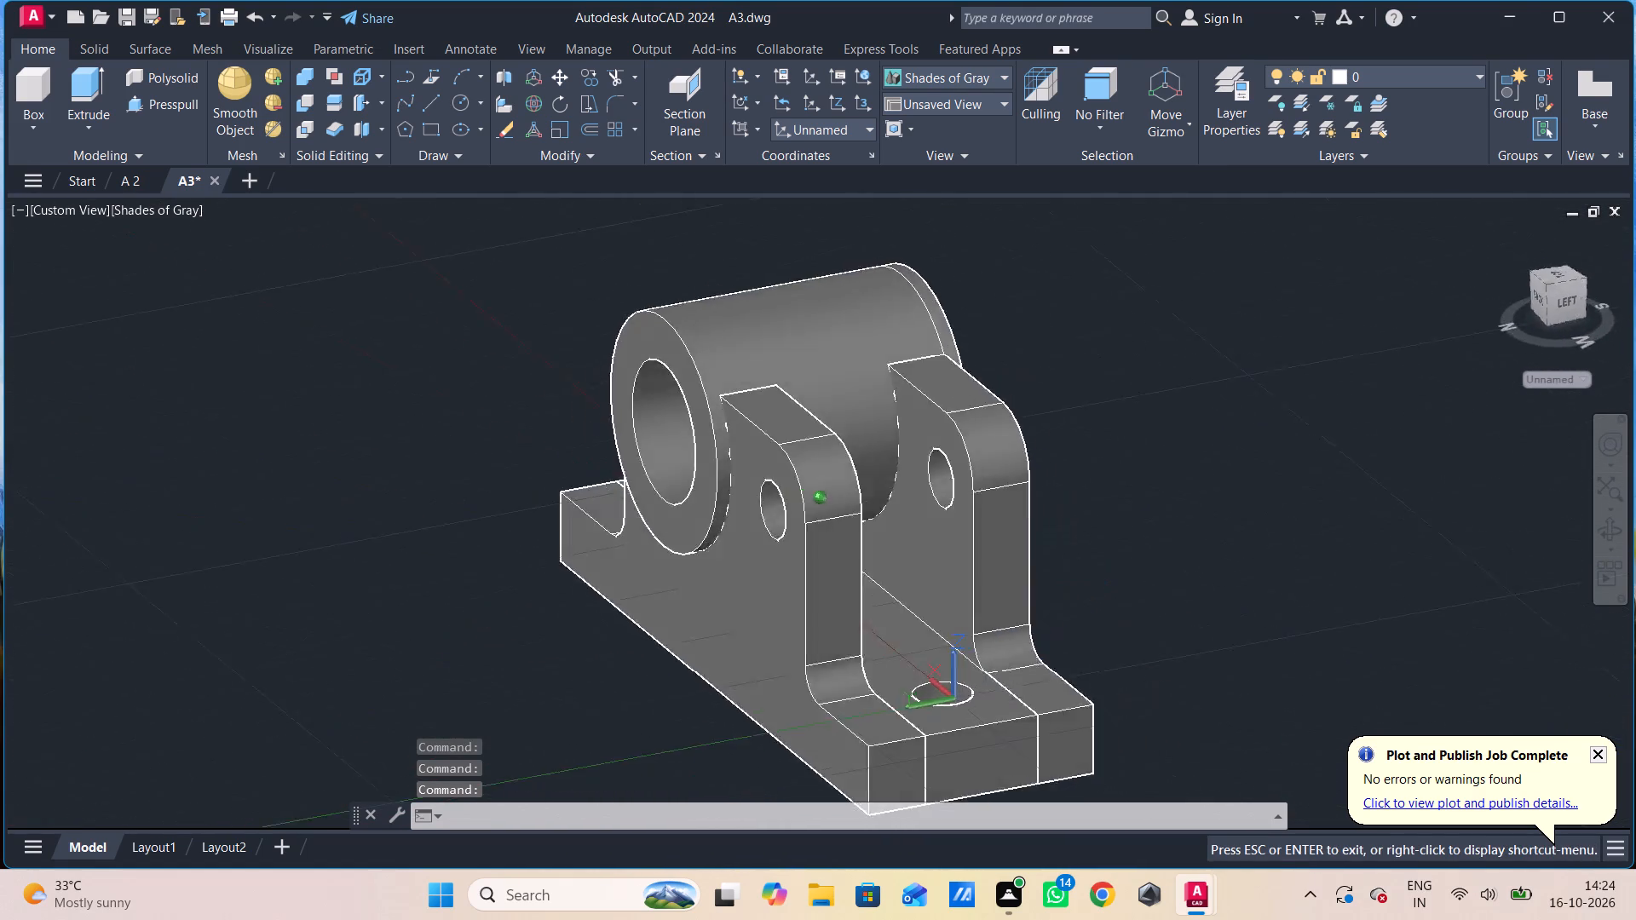
middle_click_drag(845, 632, 632, 618, "shift")
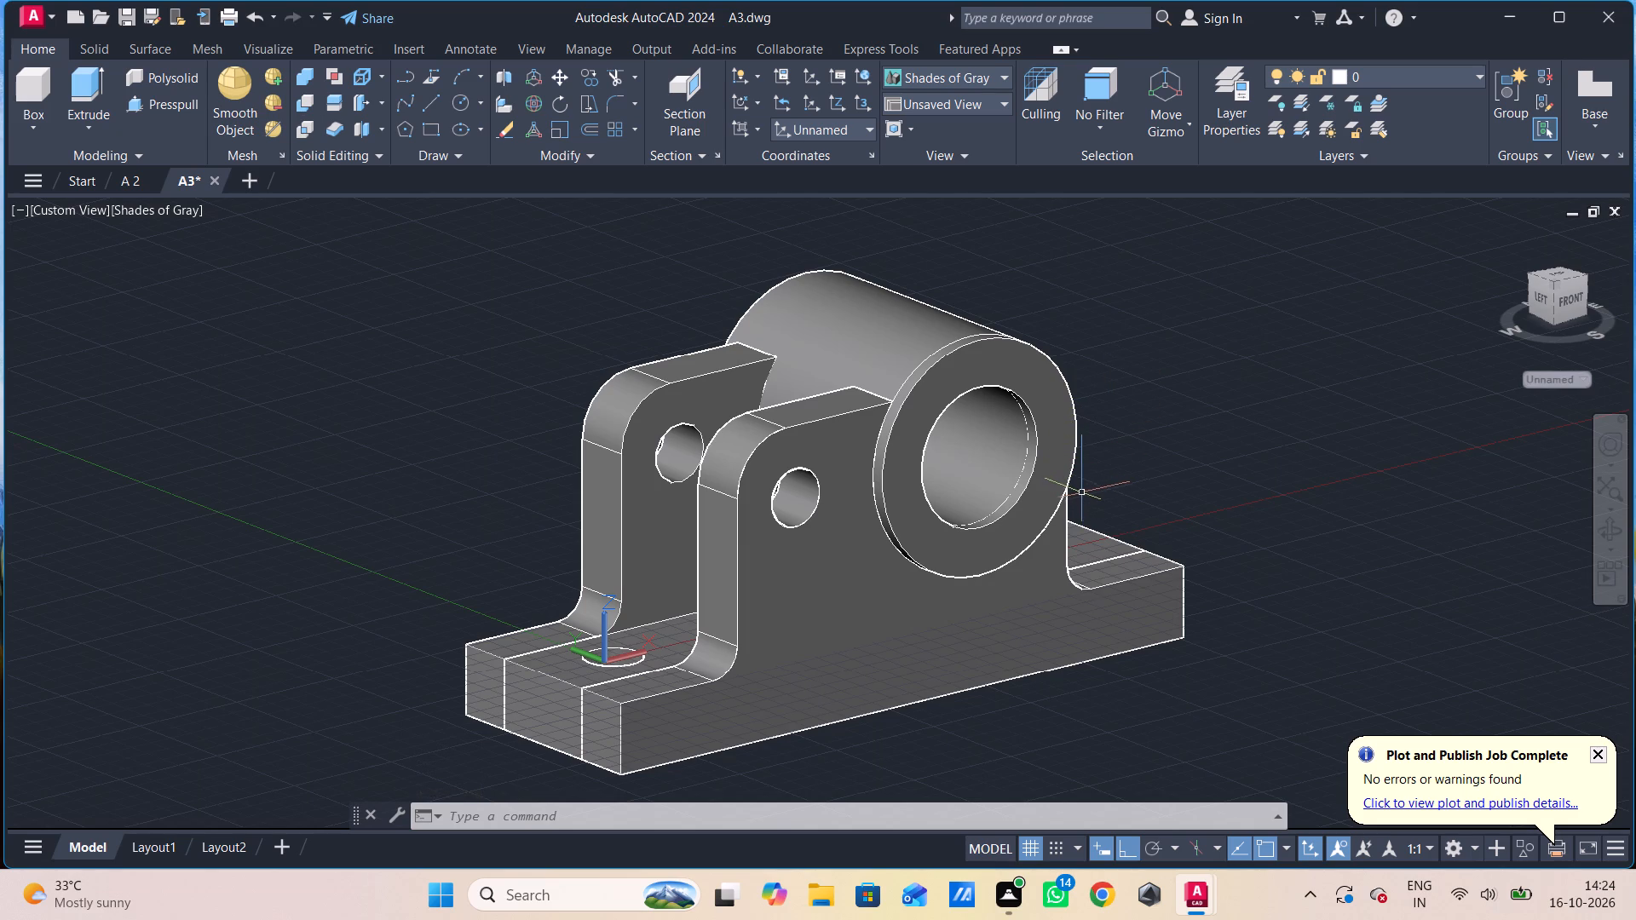
Union the plates, filled base and boss into a single 3D solid.
left_click(1213, 290)
left_click(391, 777)
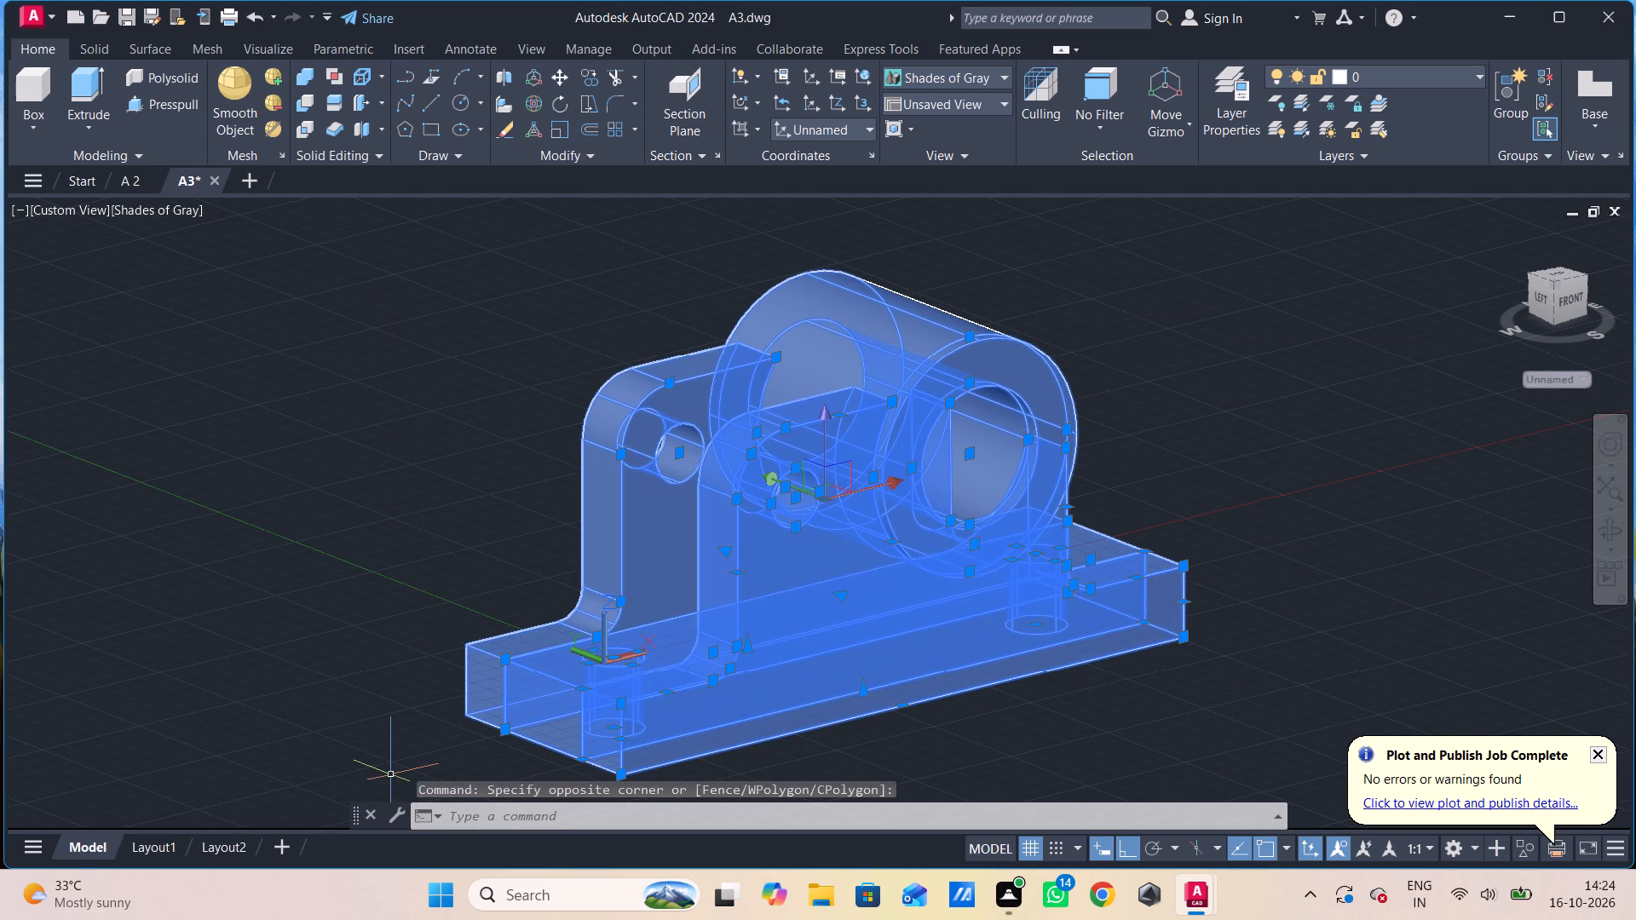
type("uni")
key("Return")
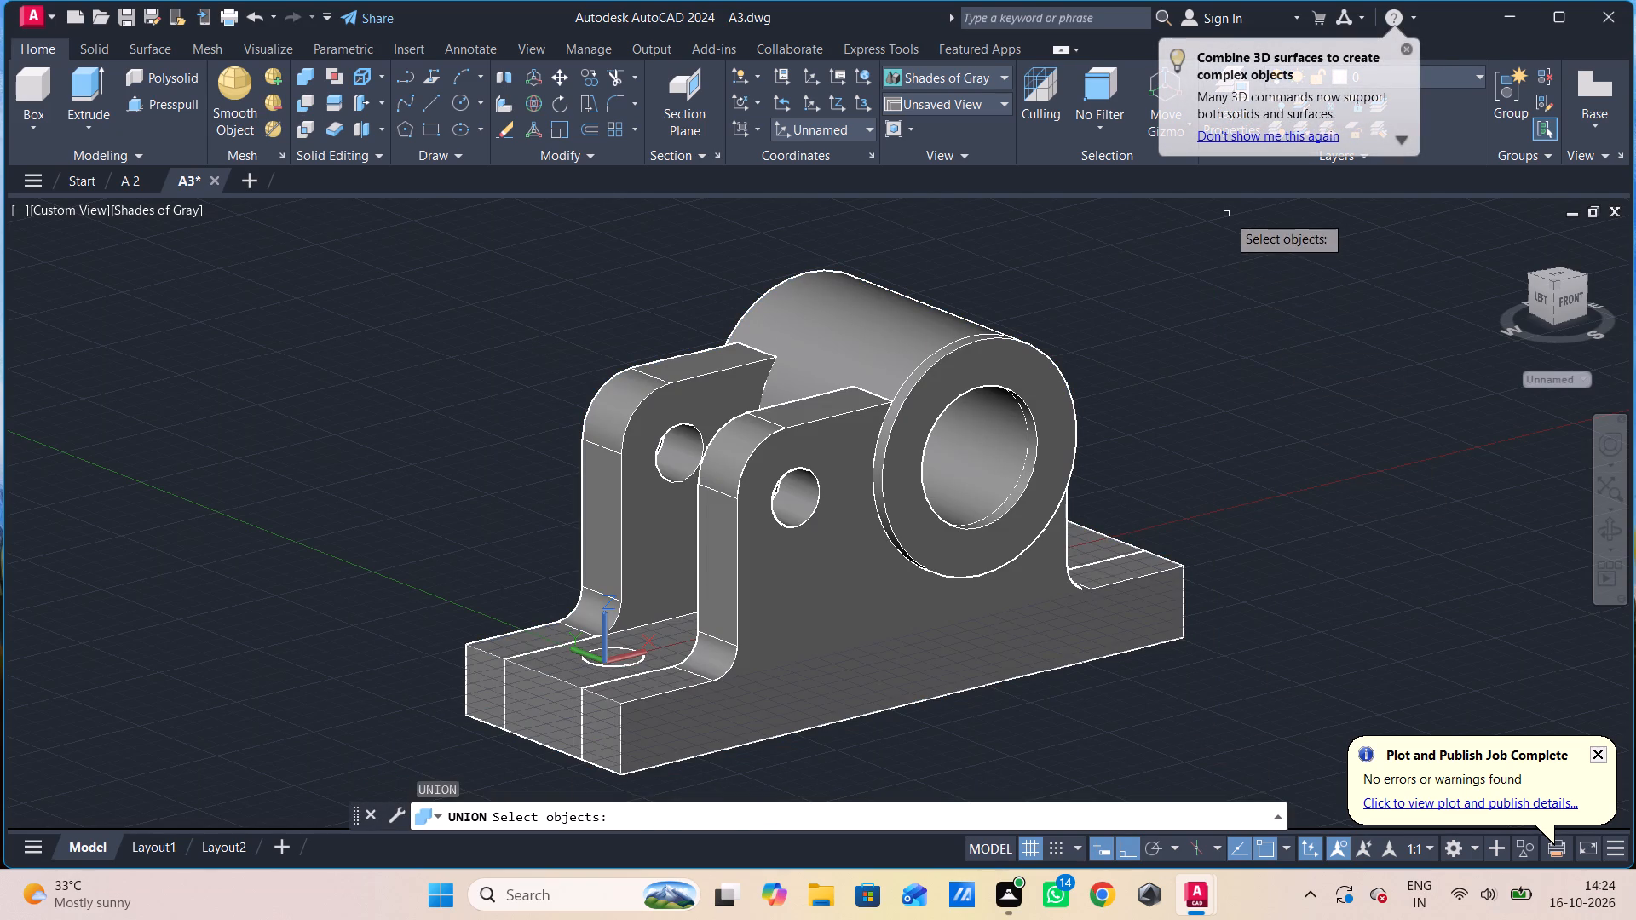
left_click(1227, 215)
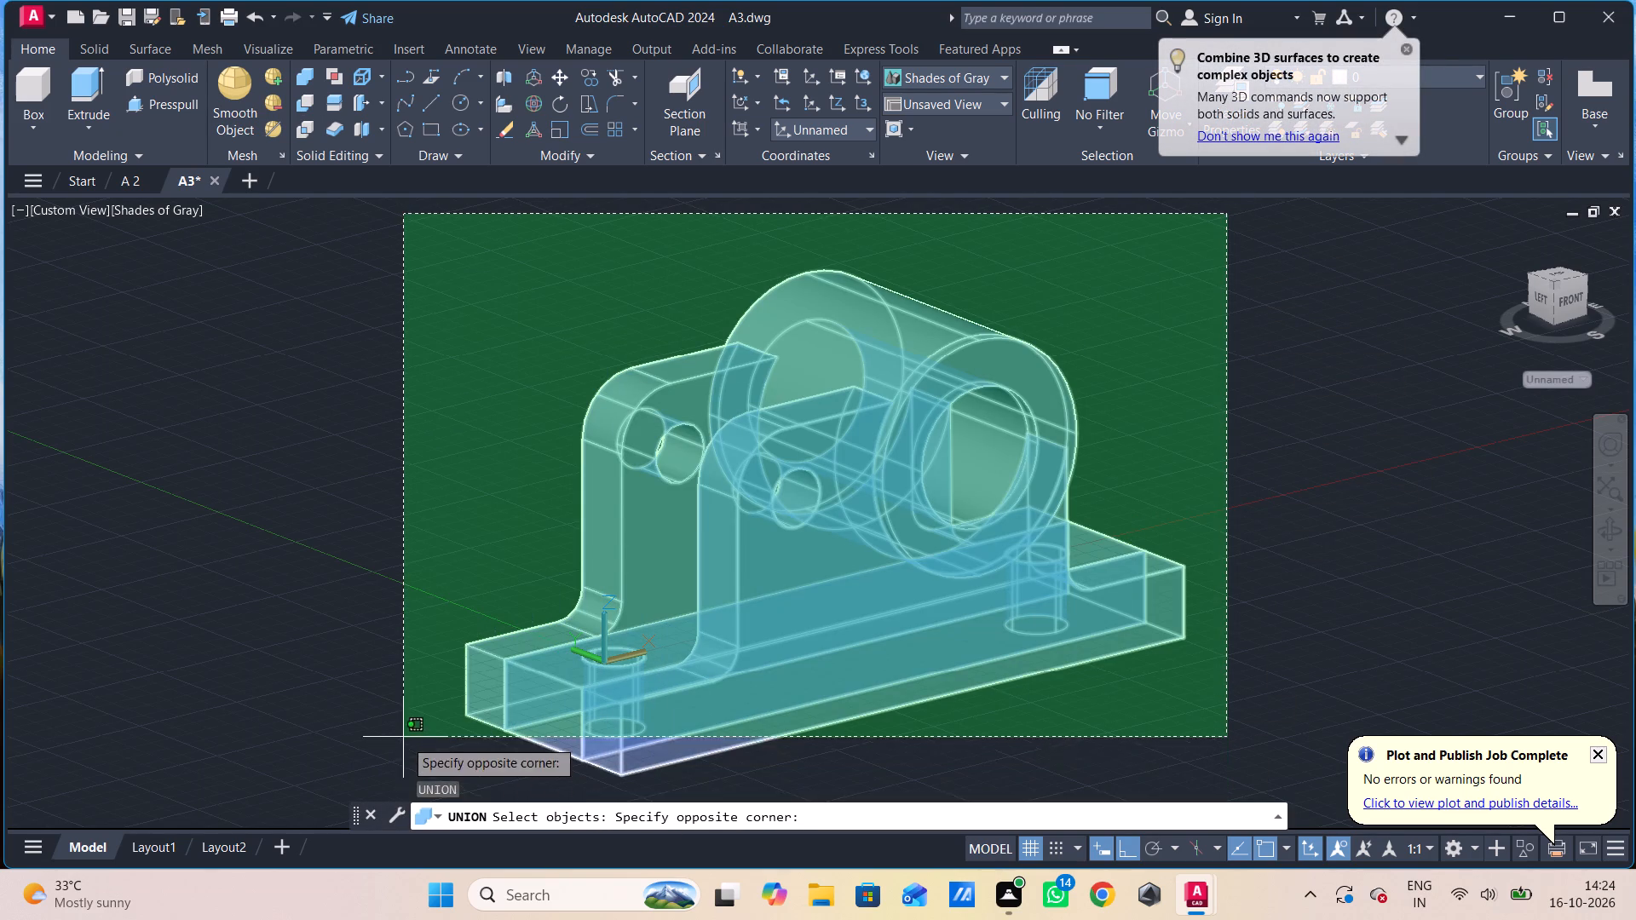
left_click(400, 773)
key("Return")
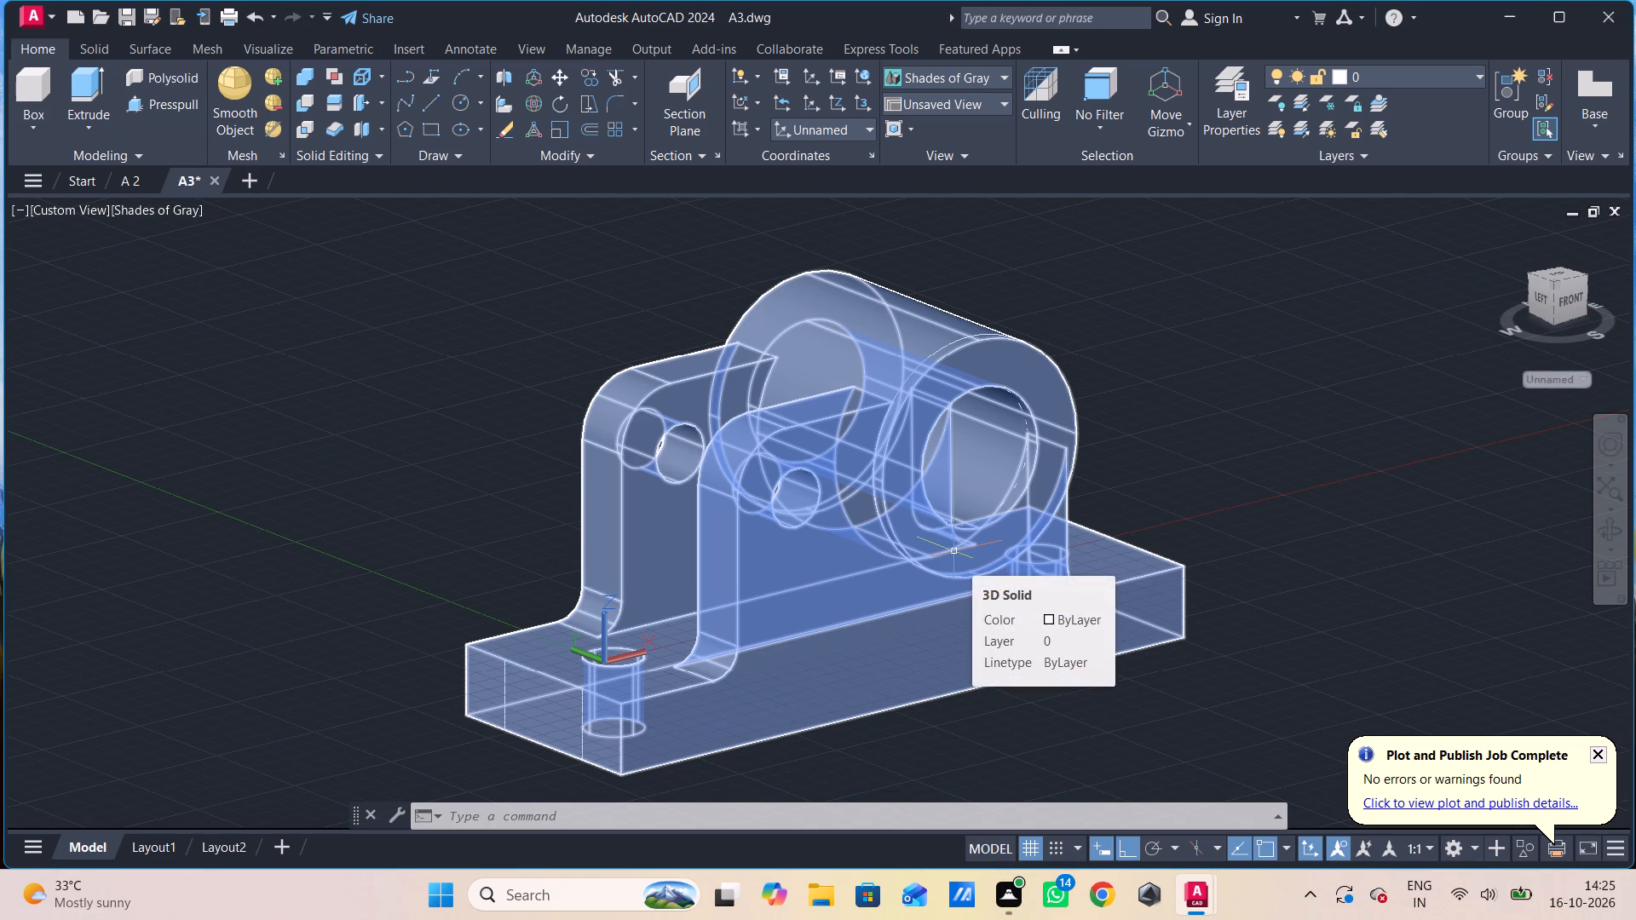
Set the Front view, with empty space beside the finished bracket for drawing another part.
scroll(1095, 474, "down", 1)
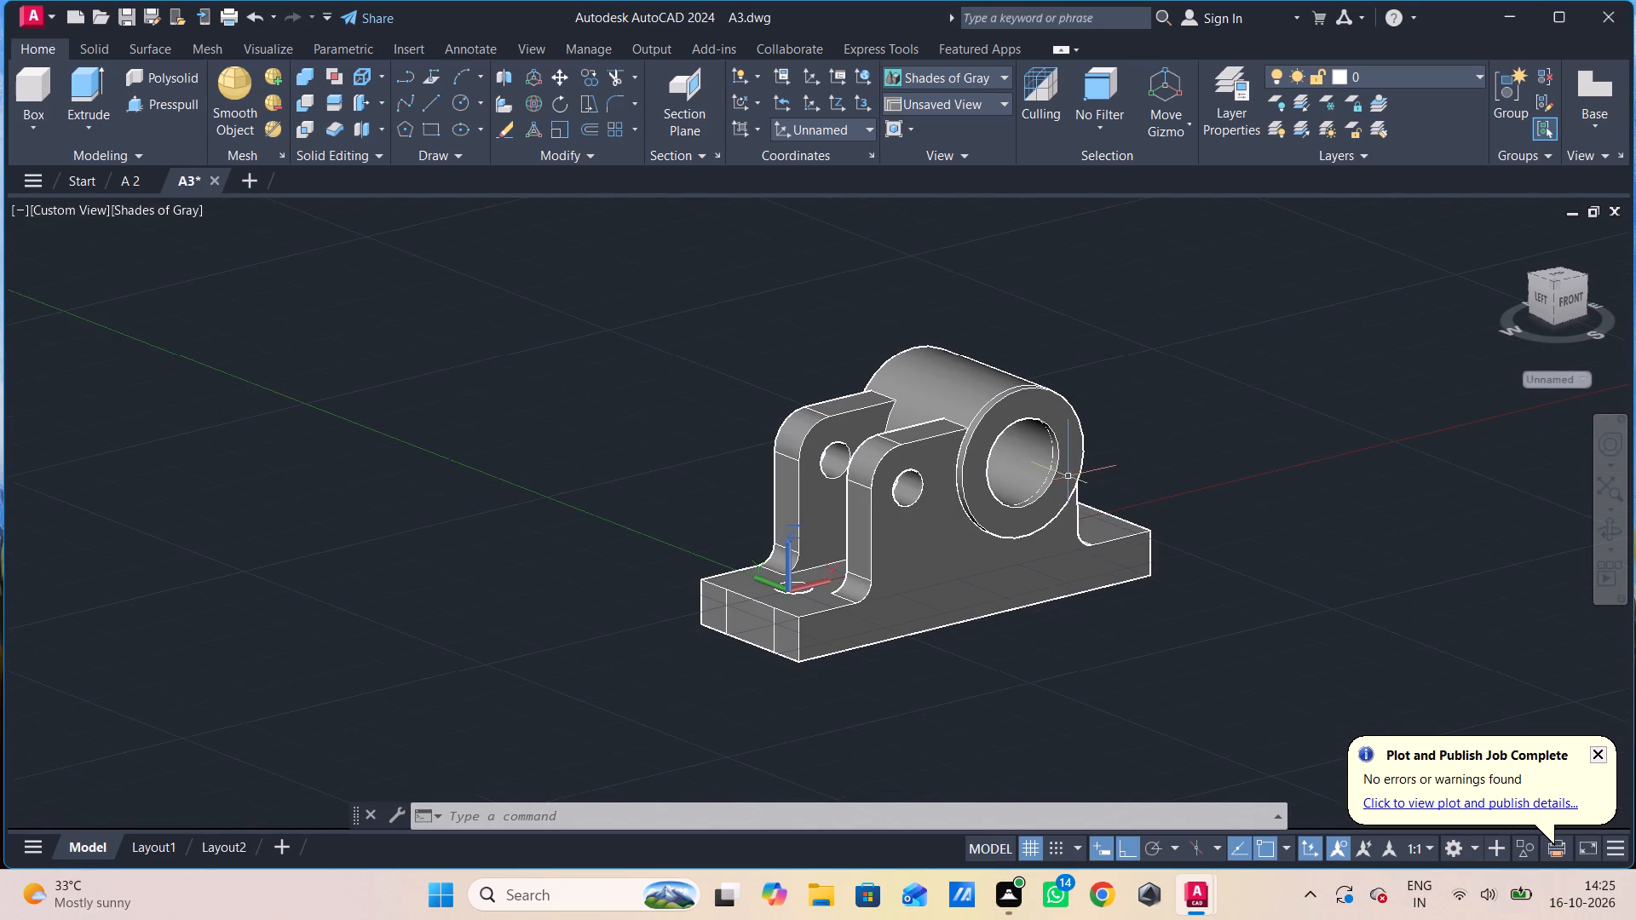
middle_click_drag(1051, 478, 746, 520)
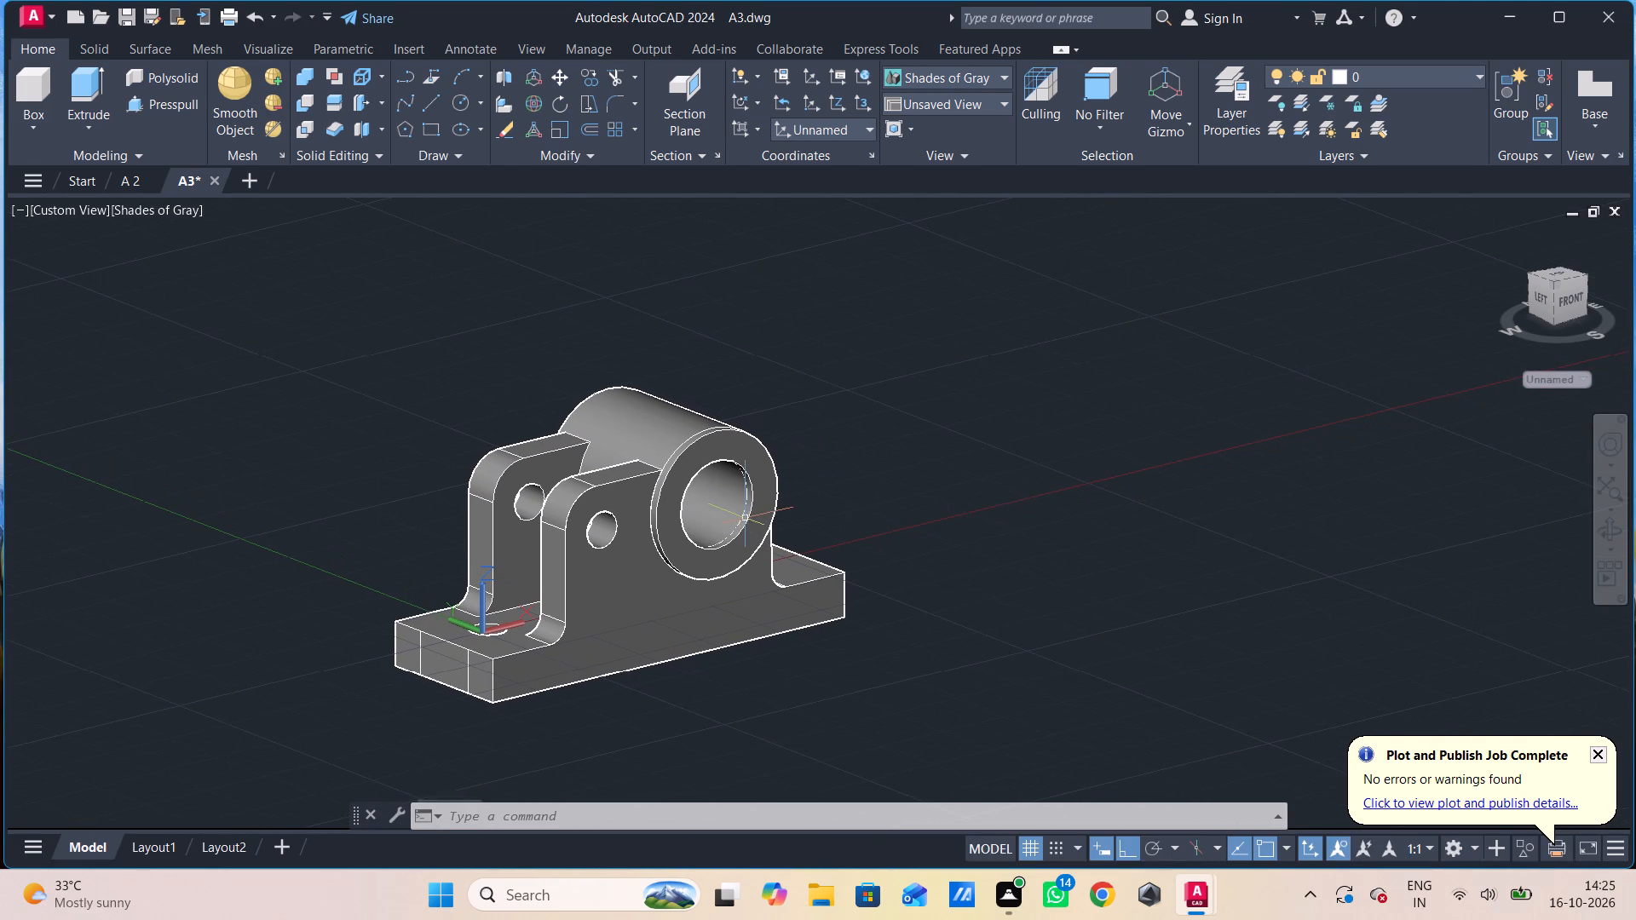
middle_click_drag(882, 479, 867, 508)
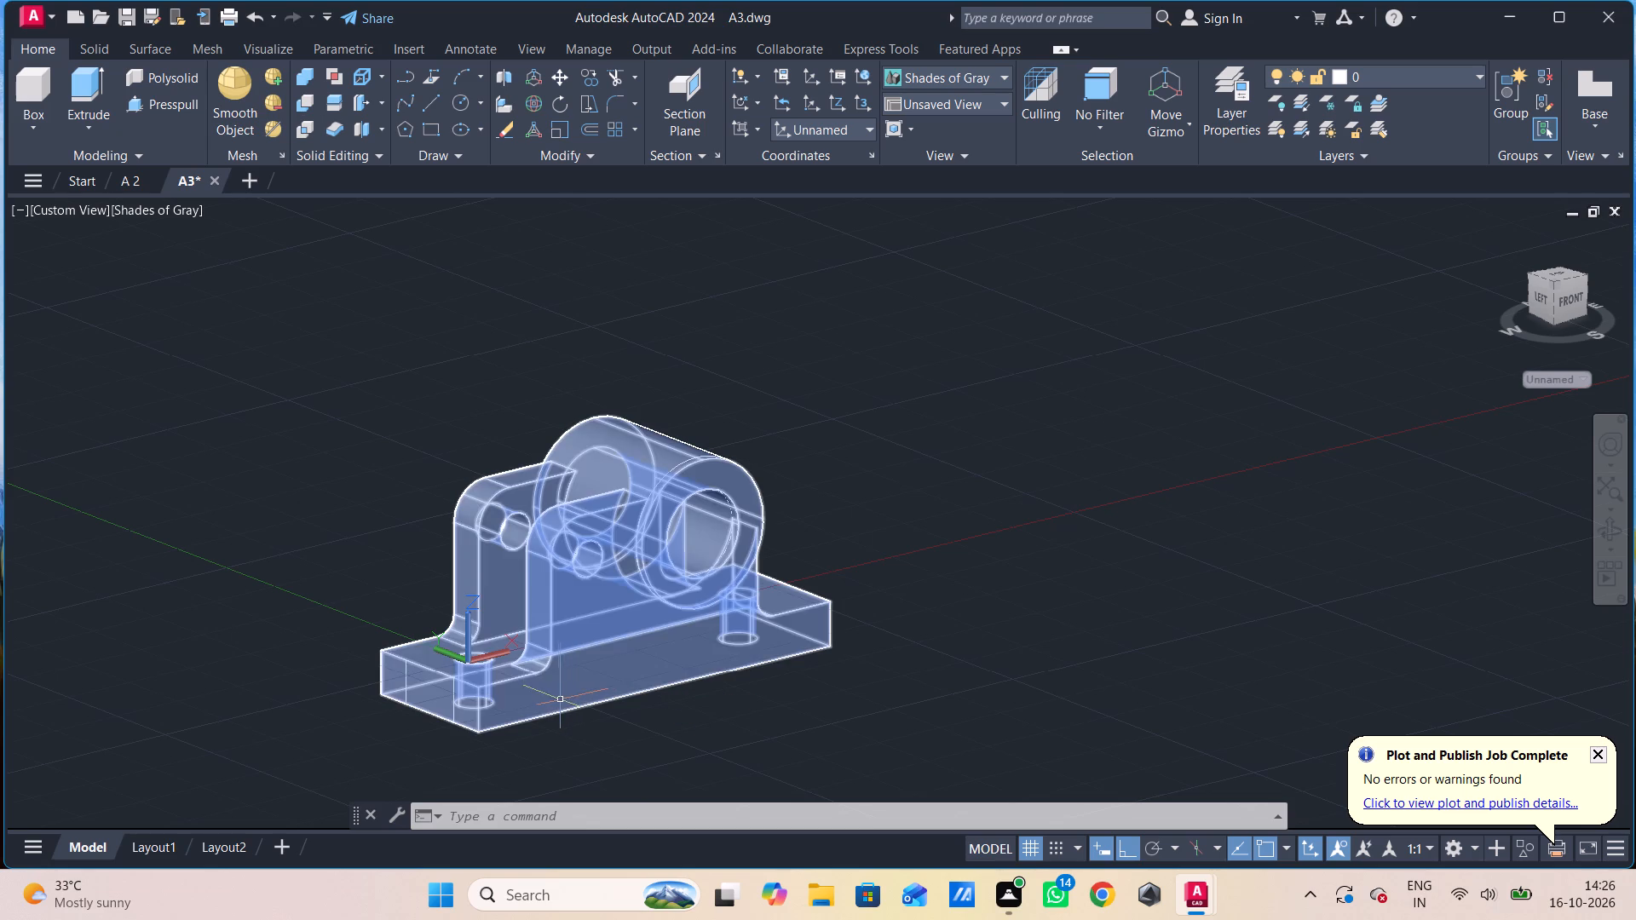
left_click(57, 208)
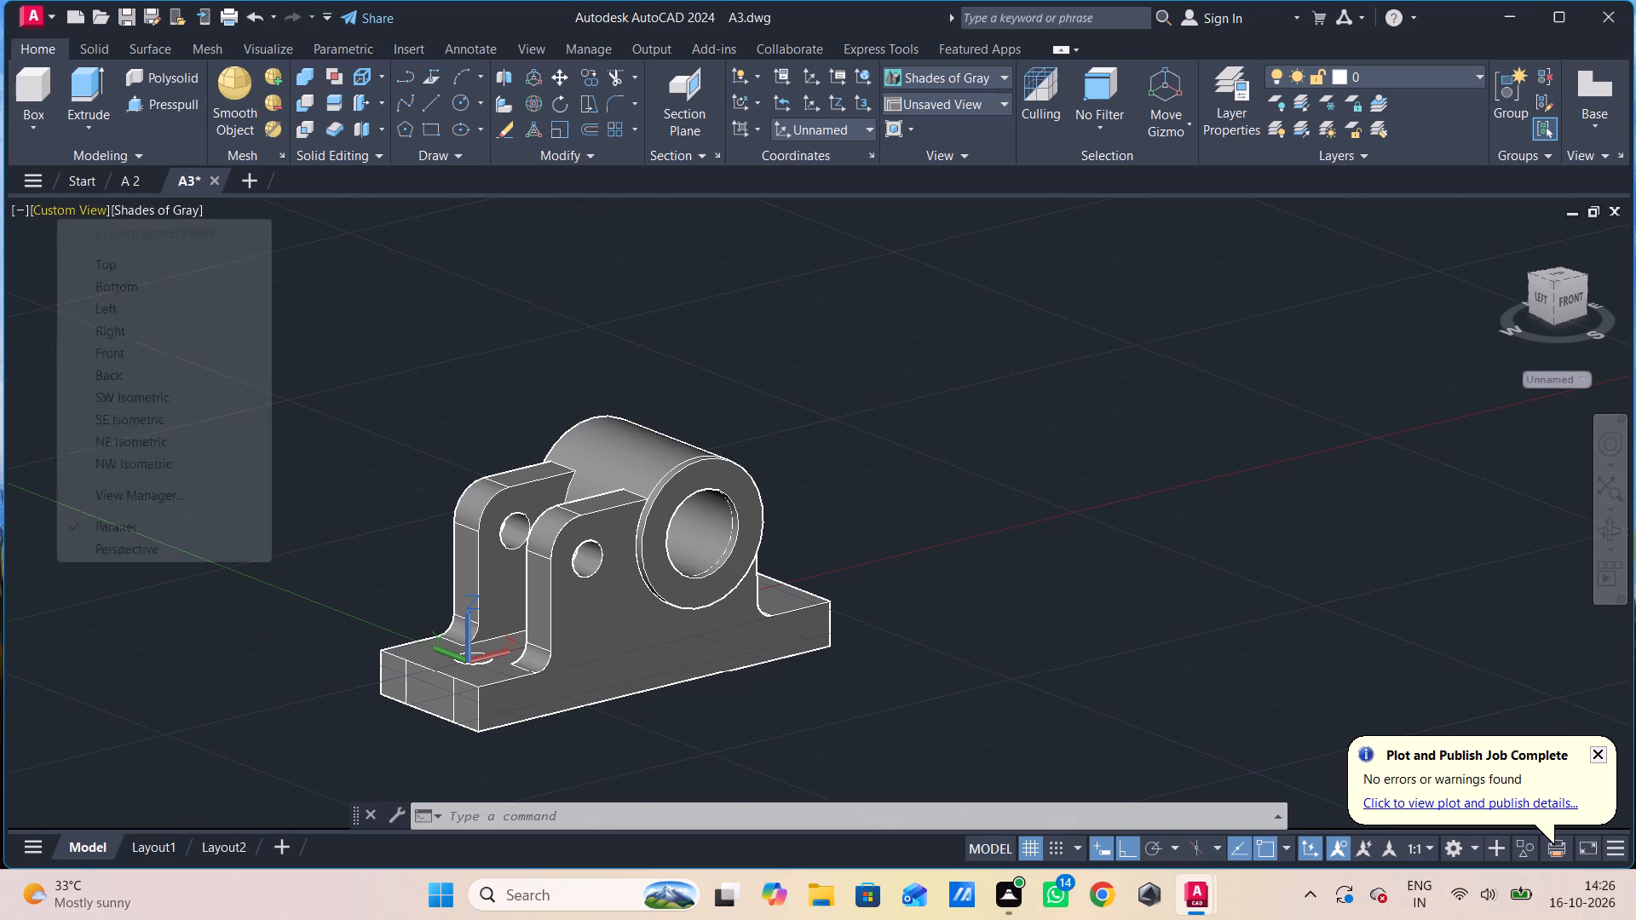
left_click(126, 351)
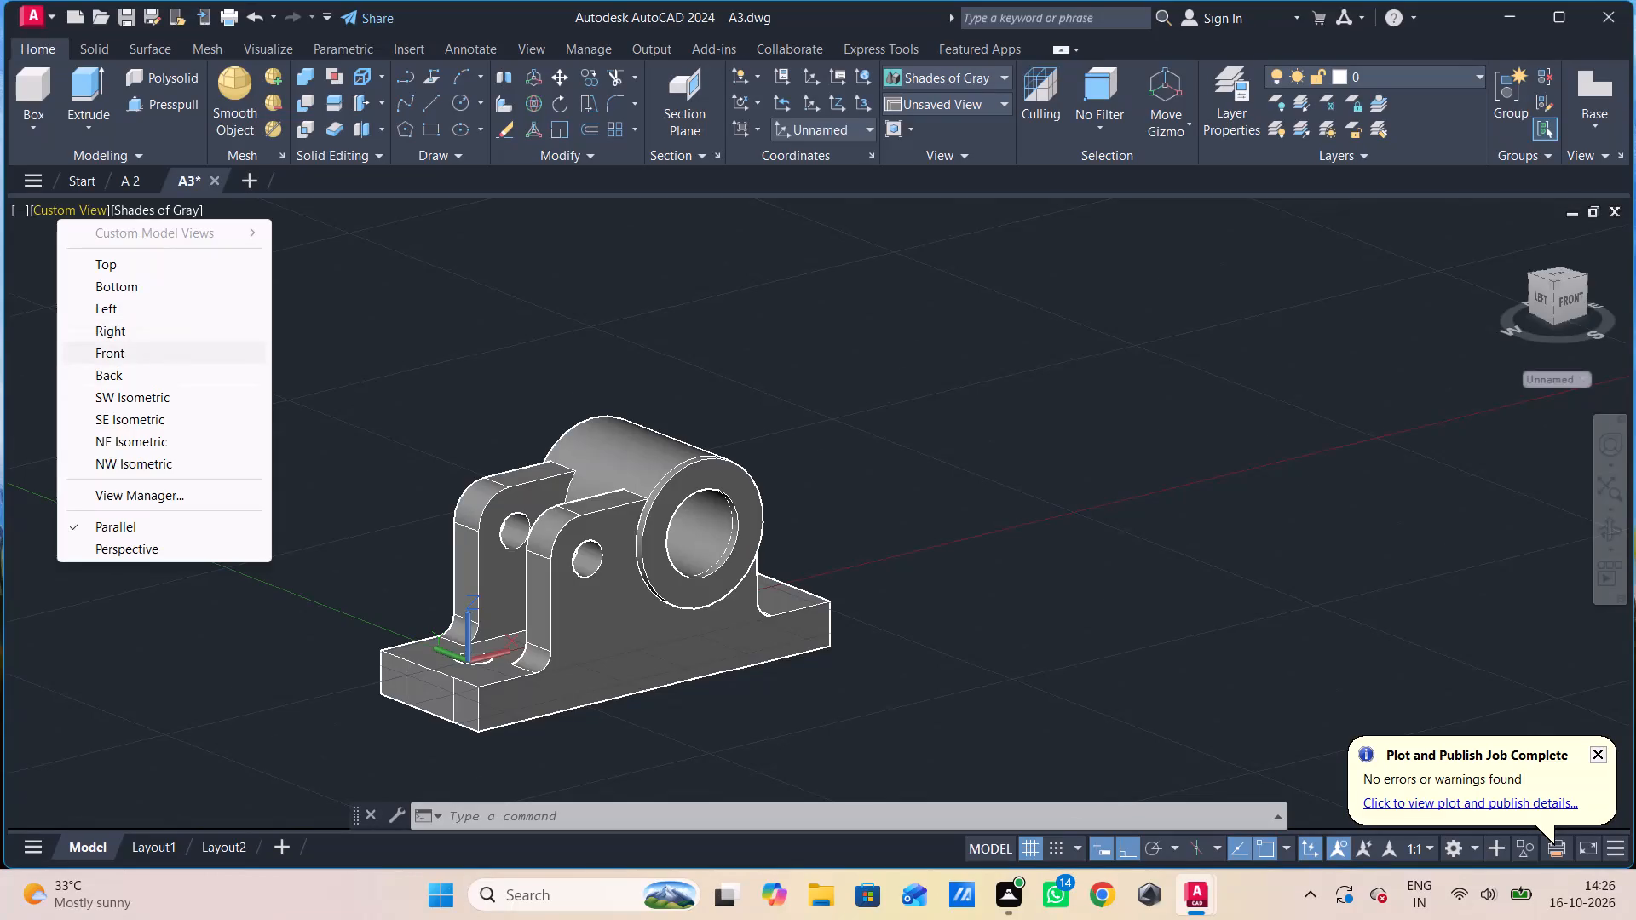
scroll(677, 449, "down", 1)
middle_click_drag(669, 456, 184, 558)
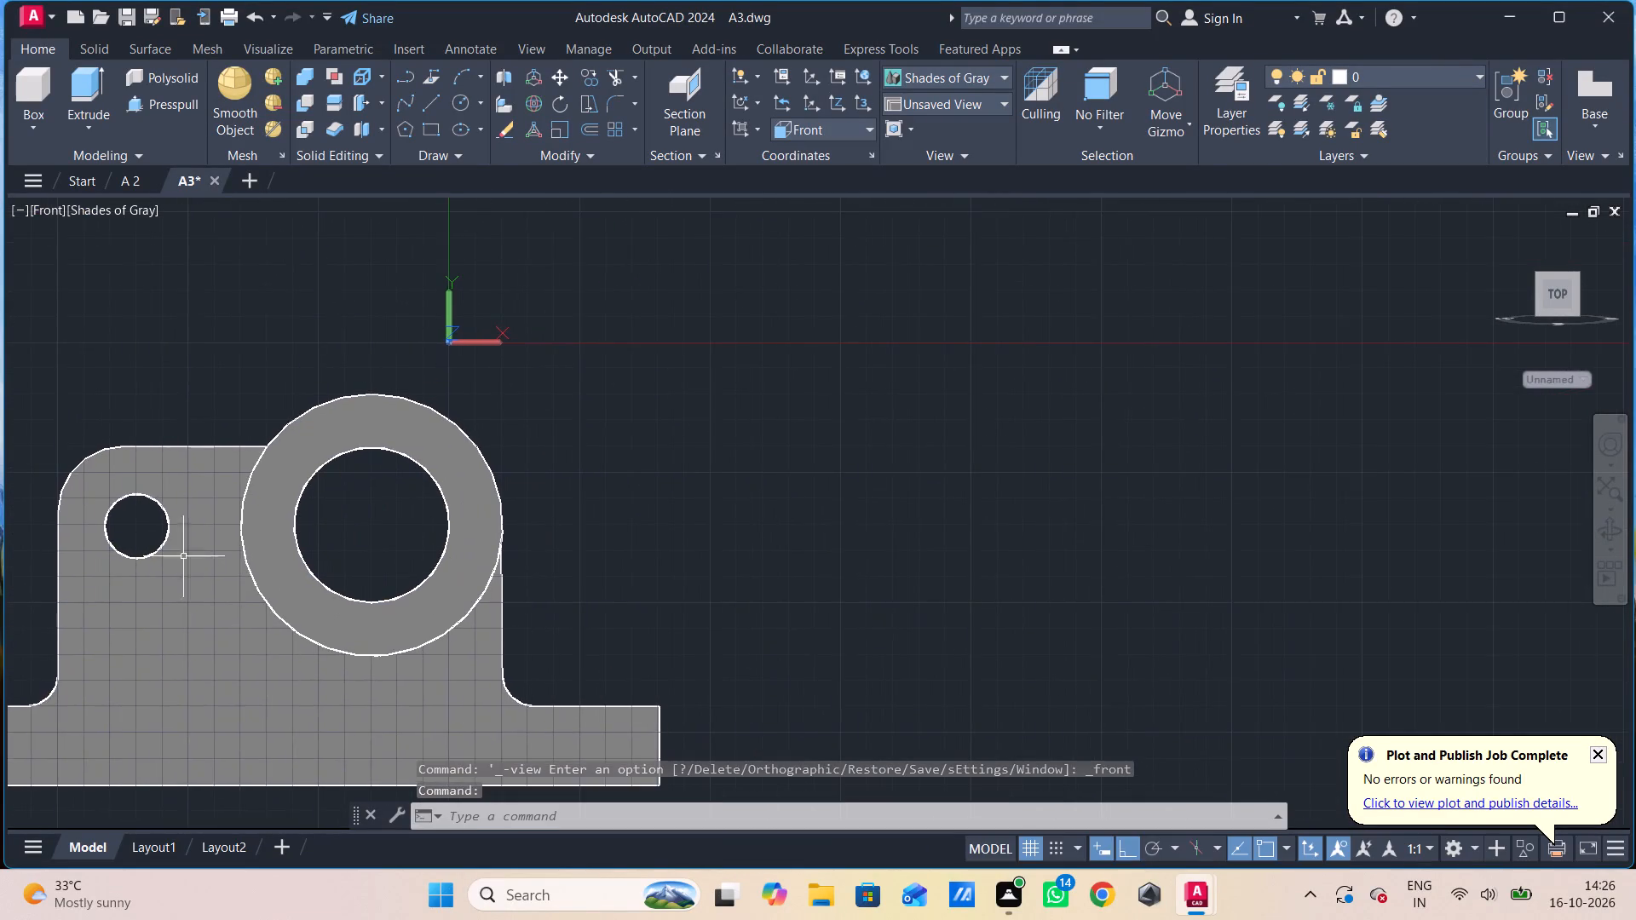
scroll(478, 451, "down", 1)
middle_click_drag(494, 453, 361, 476)
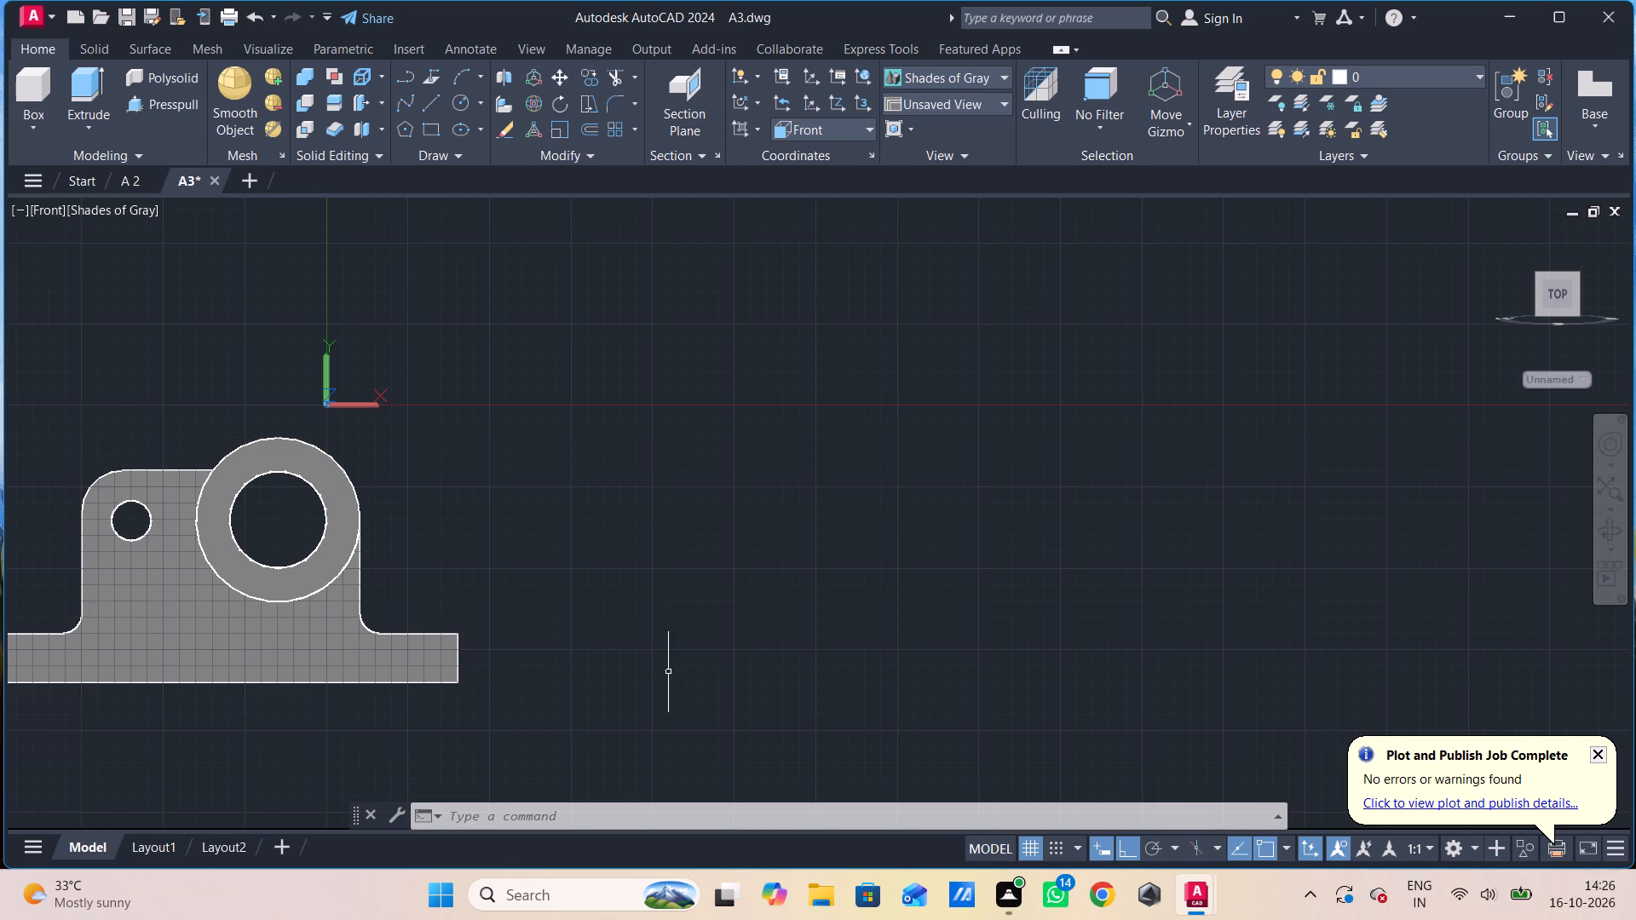
Draw two concentric circles of radius 15 and 30 in the empty space beside the bracket.
type("c")
key("space")
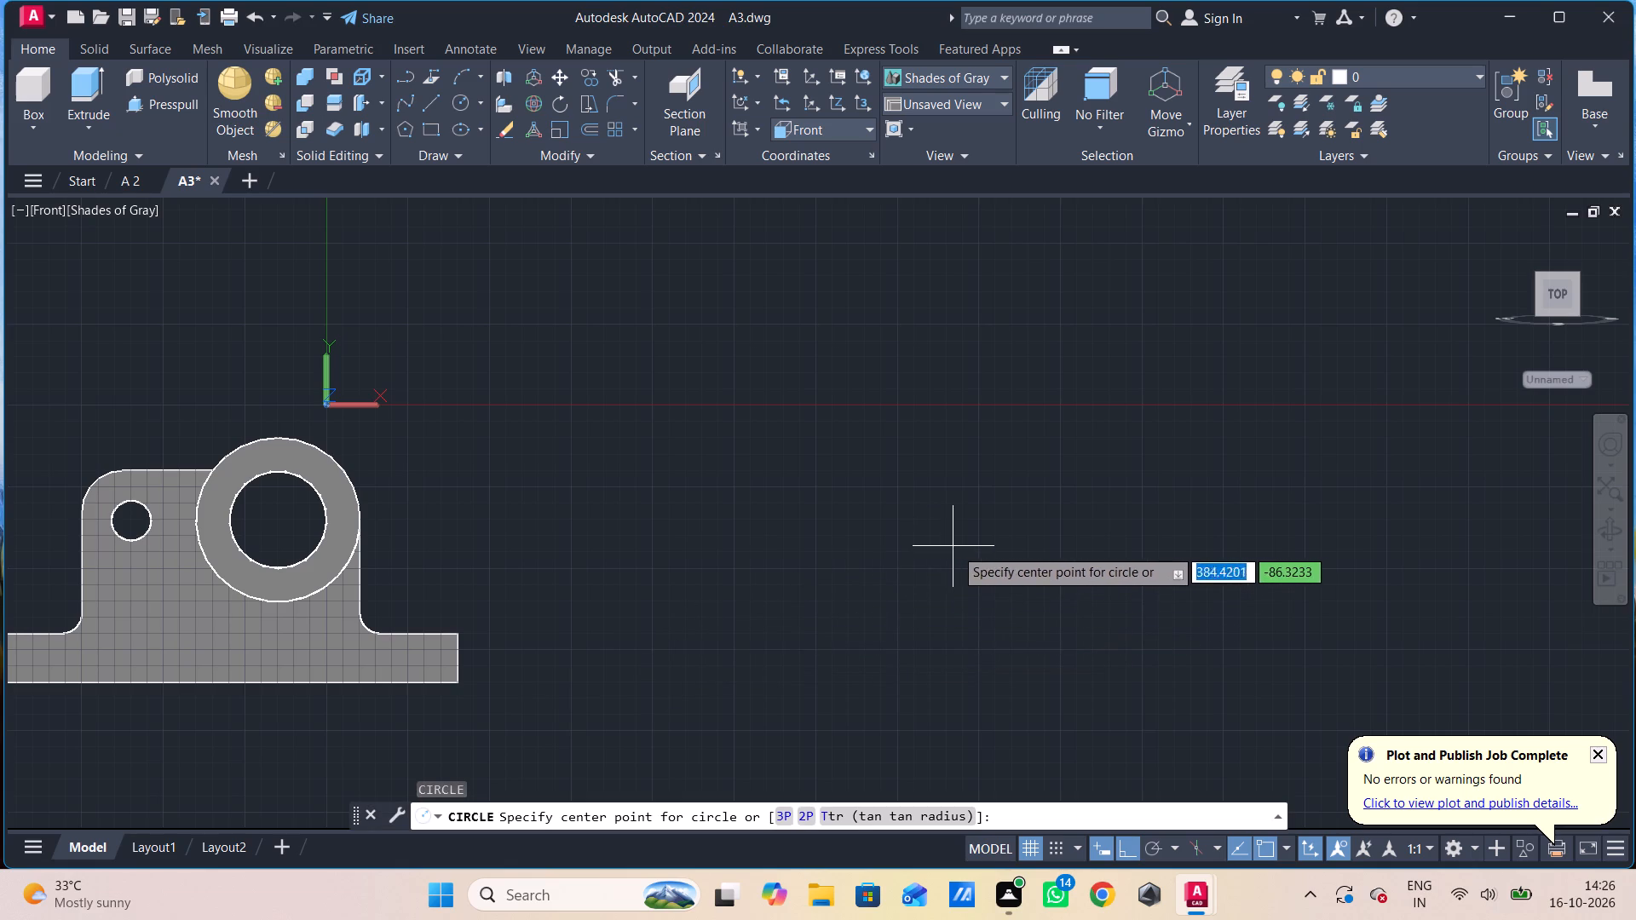
middle_click_drag(907, 587, 557, 598)
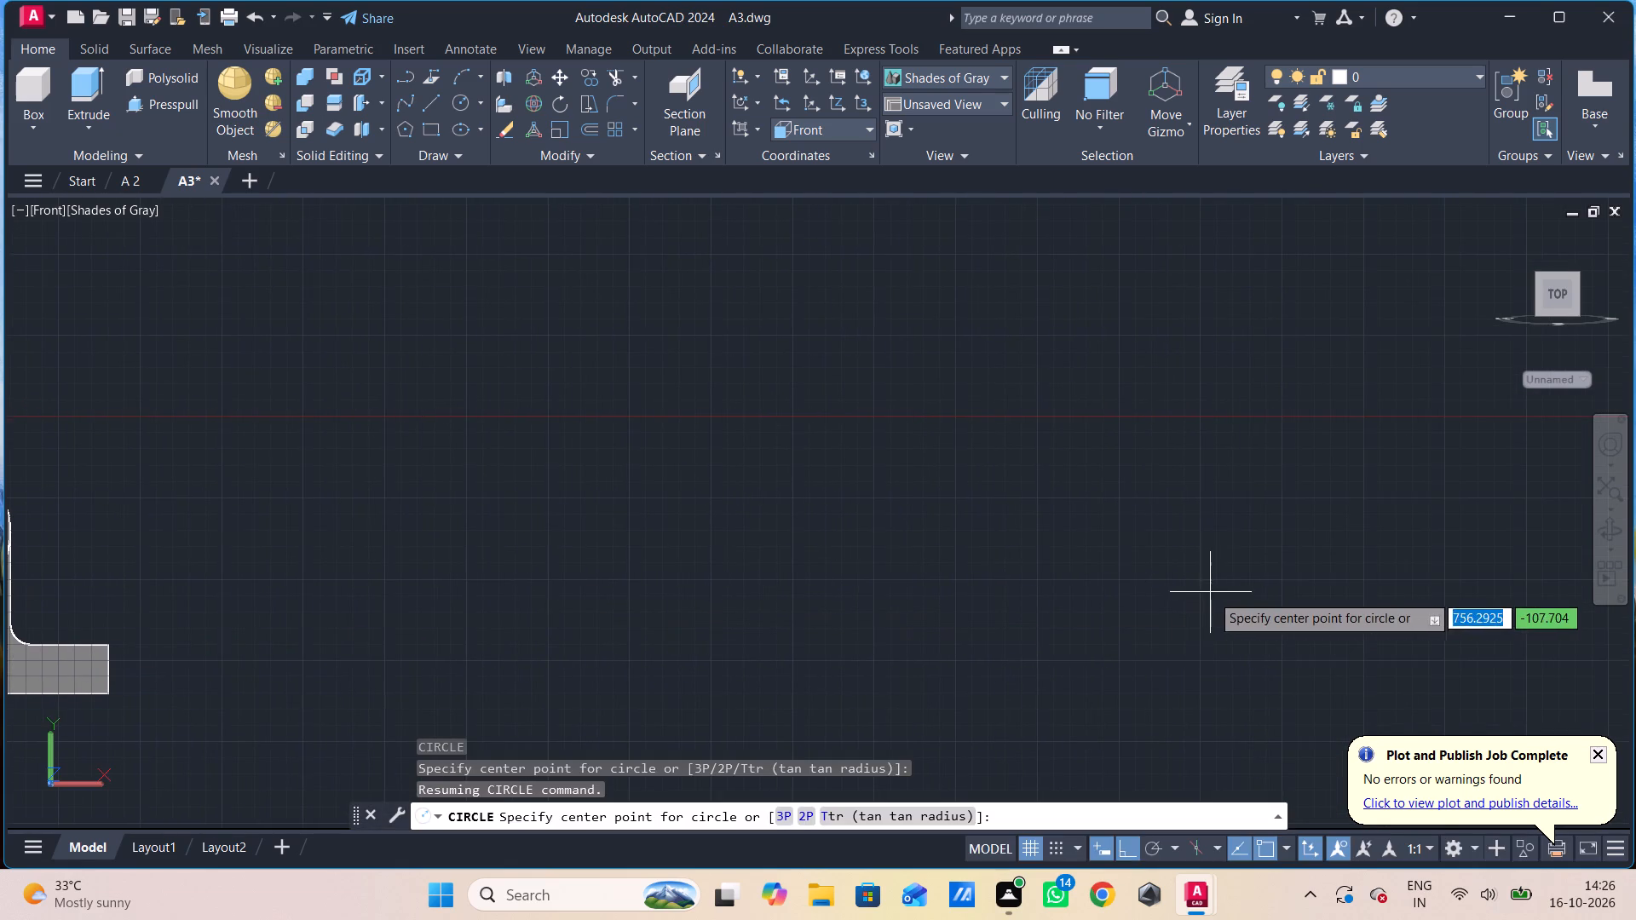
middle_click_drag(1212, 594, 1115, 601)
left_click(915, 563)
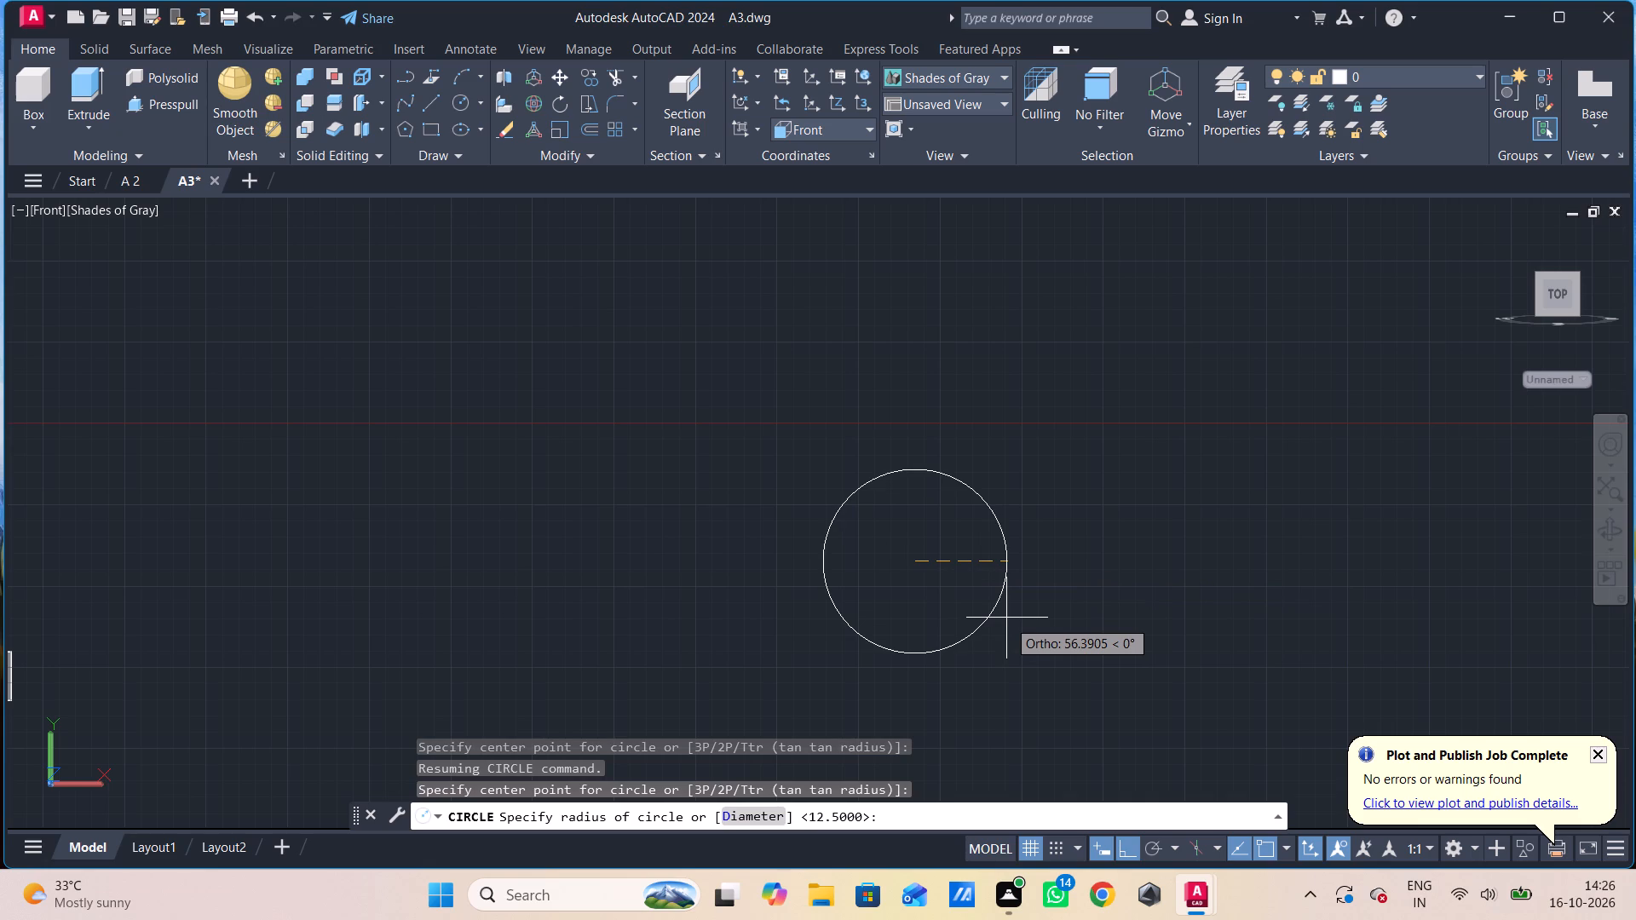
type("15")
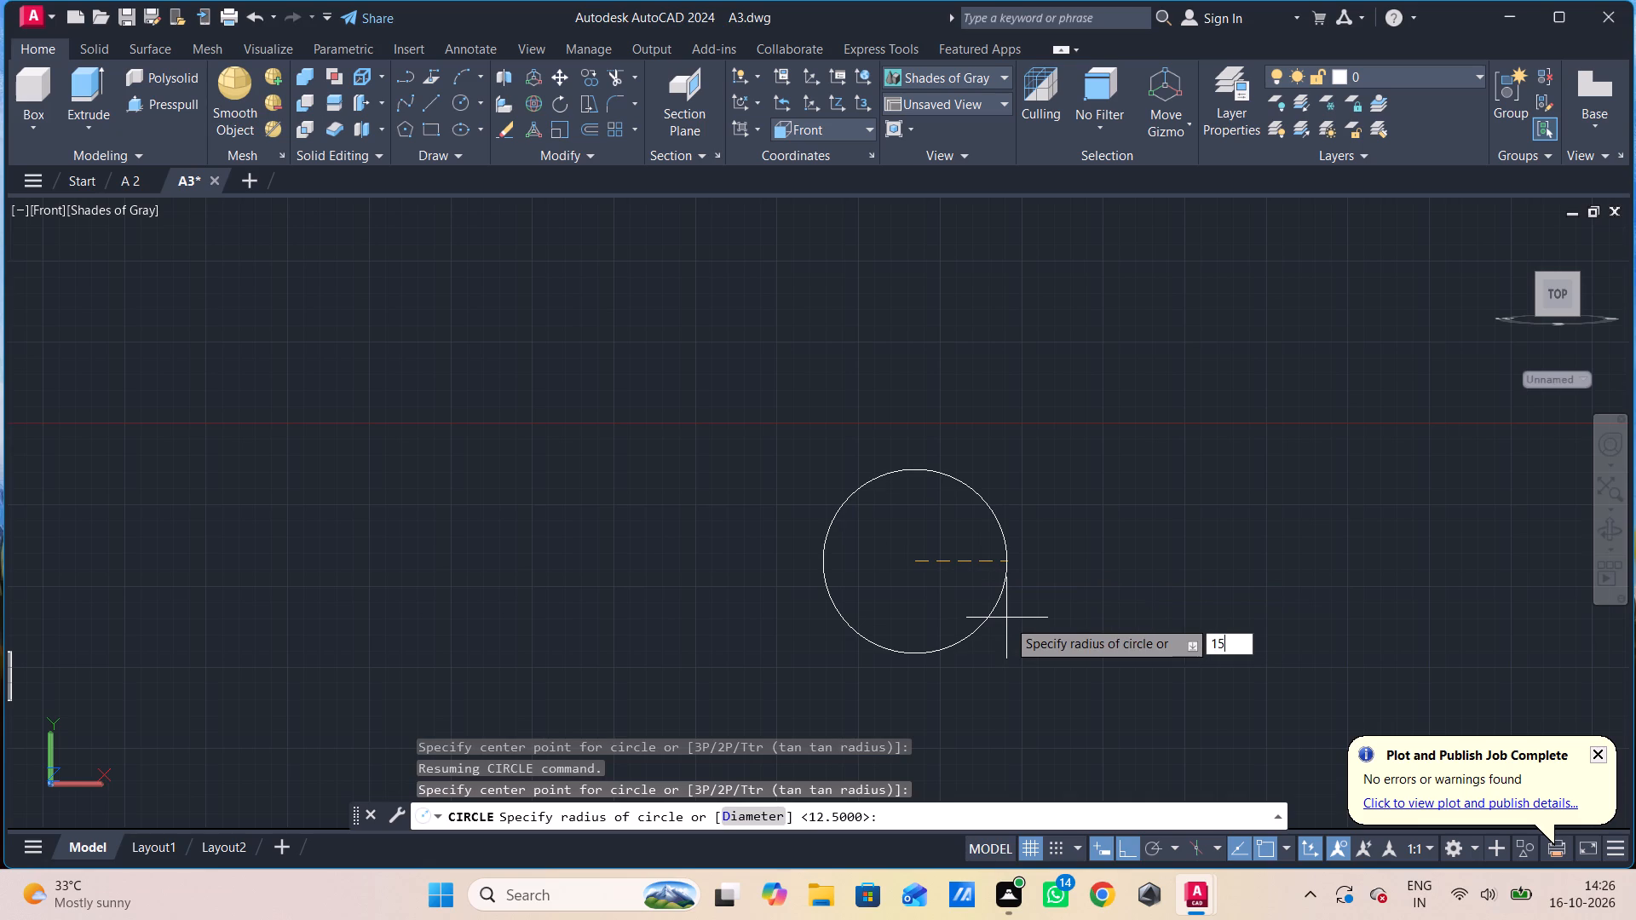
key("Return")
key("space")
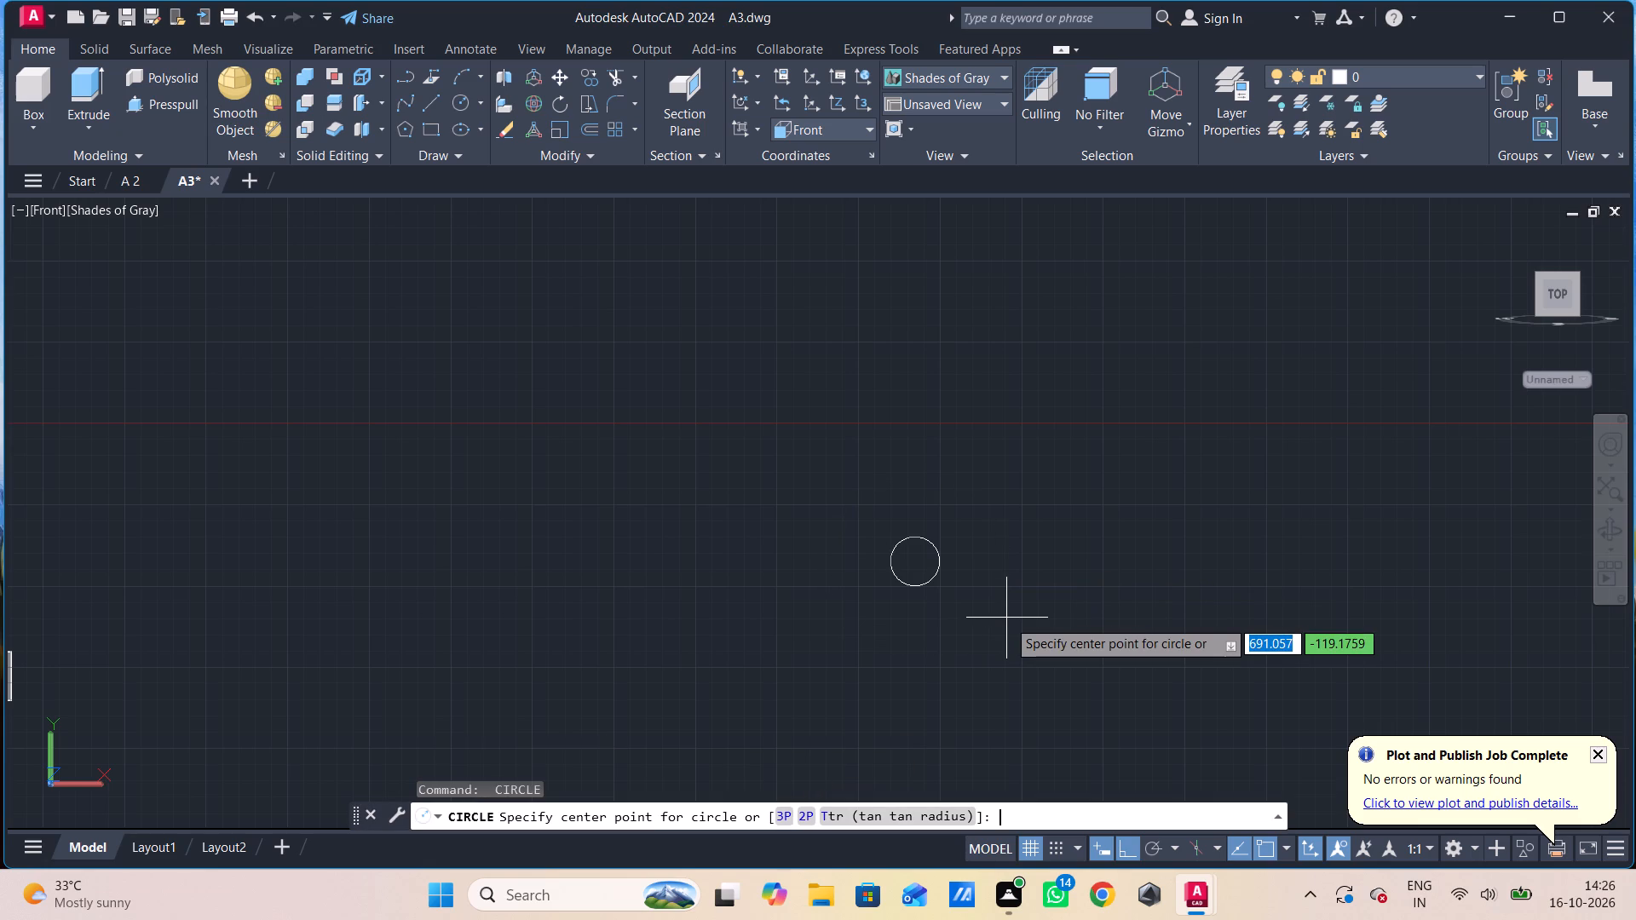
left_click(912, 561)
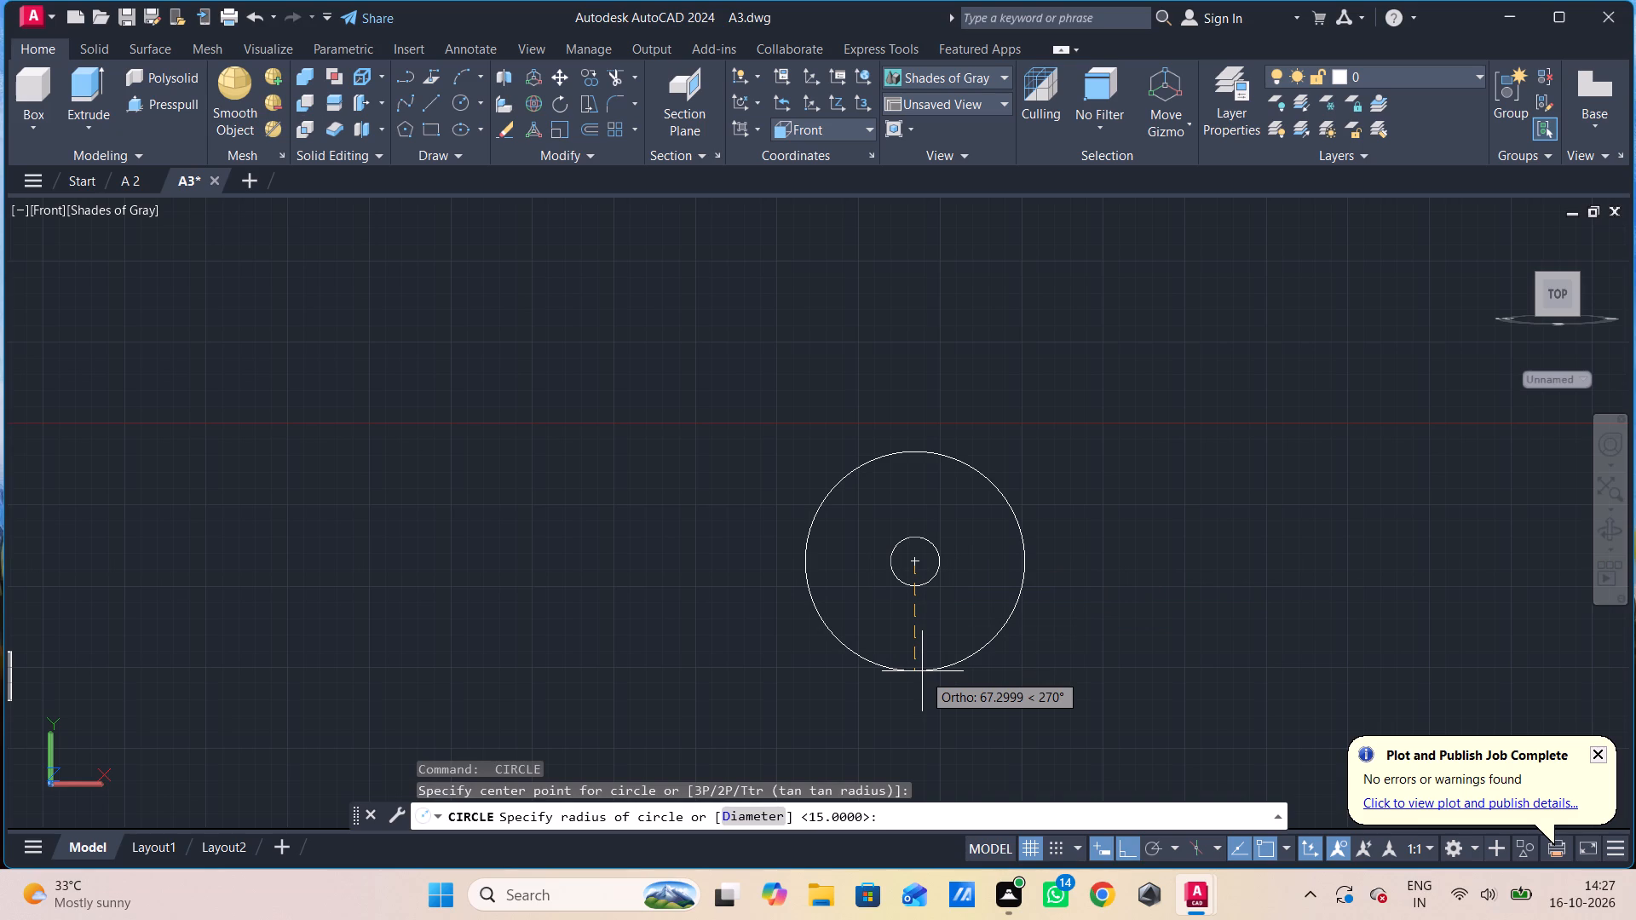
type("30")
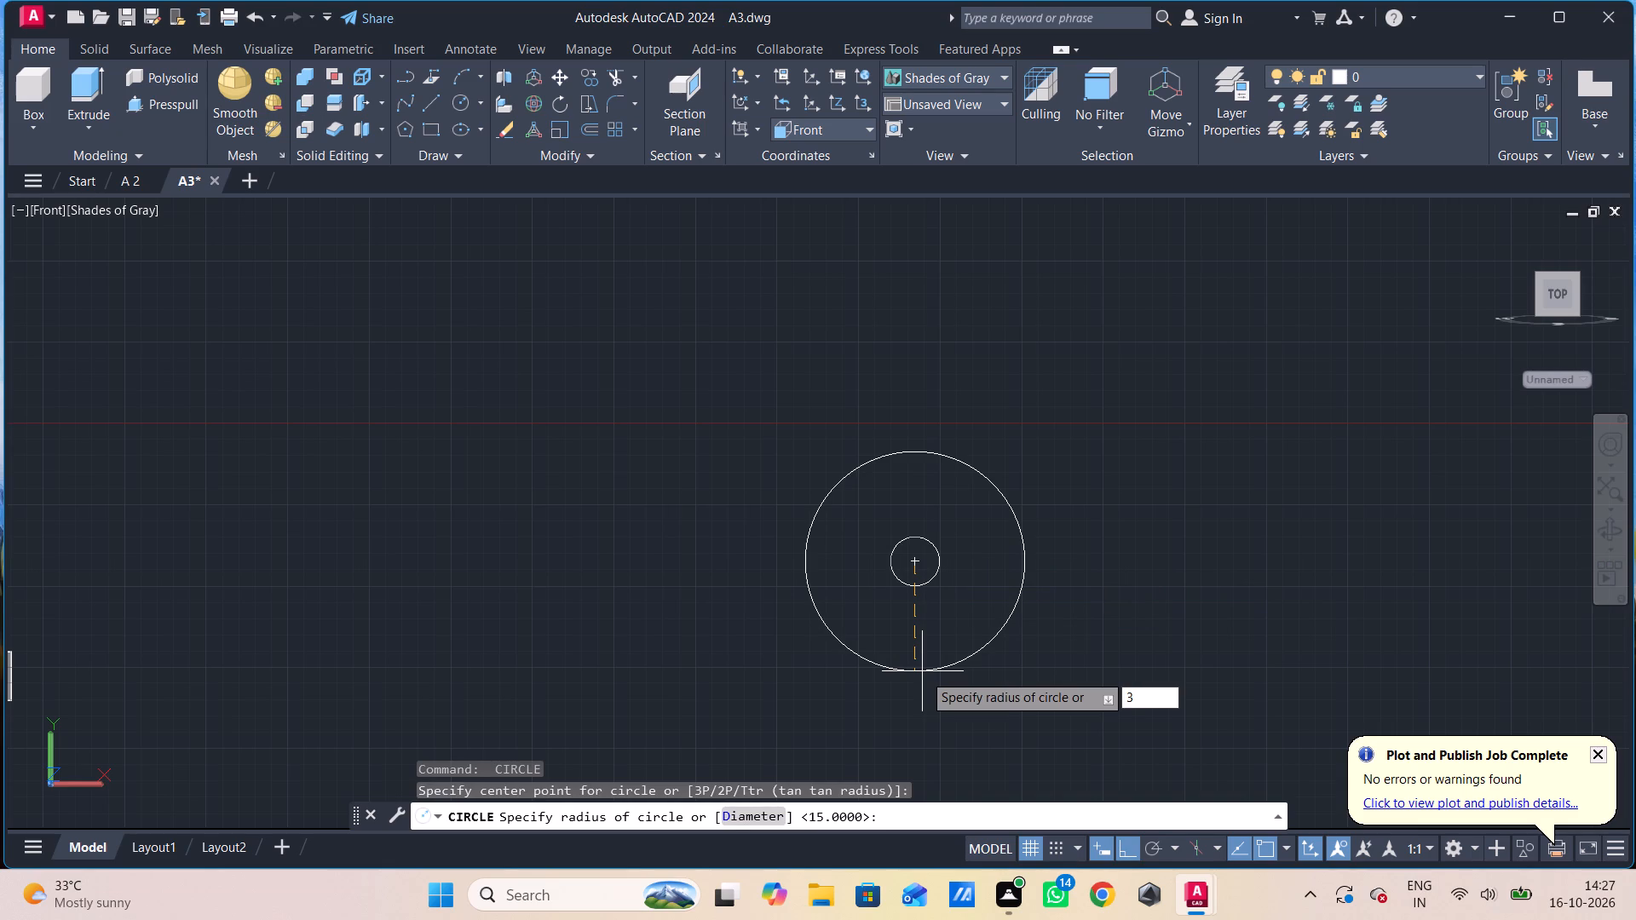
key("Return")
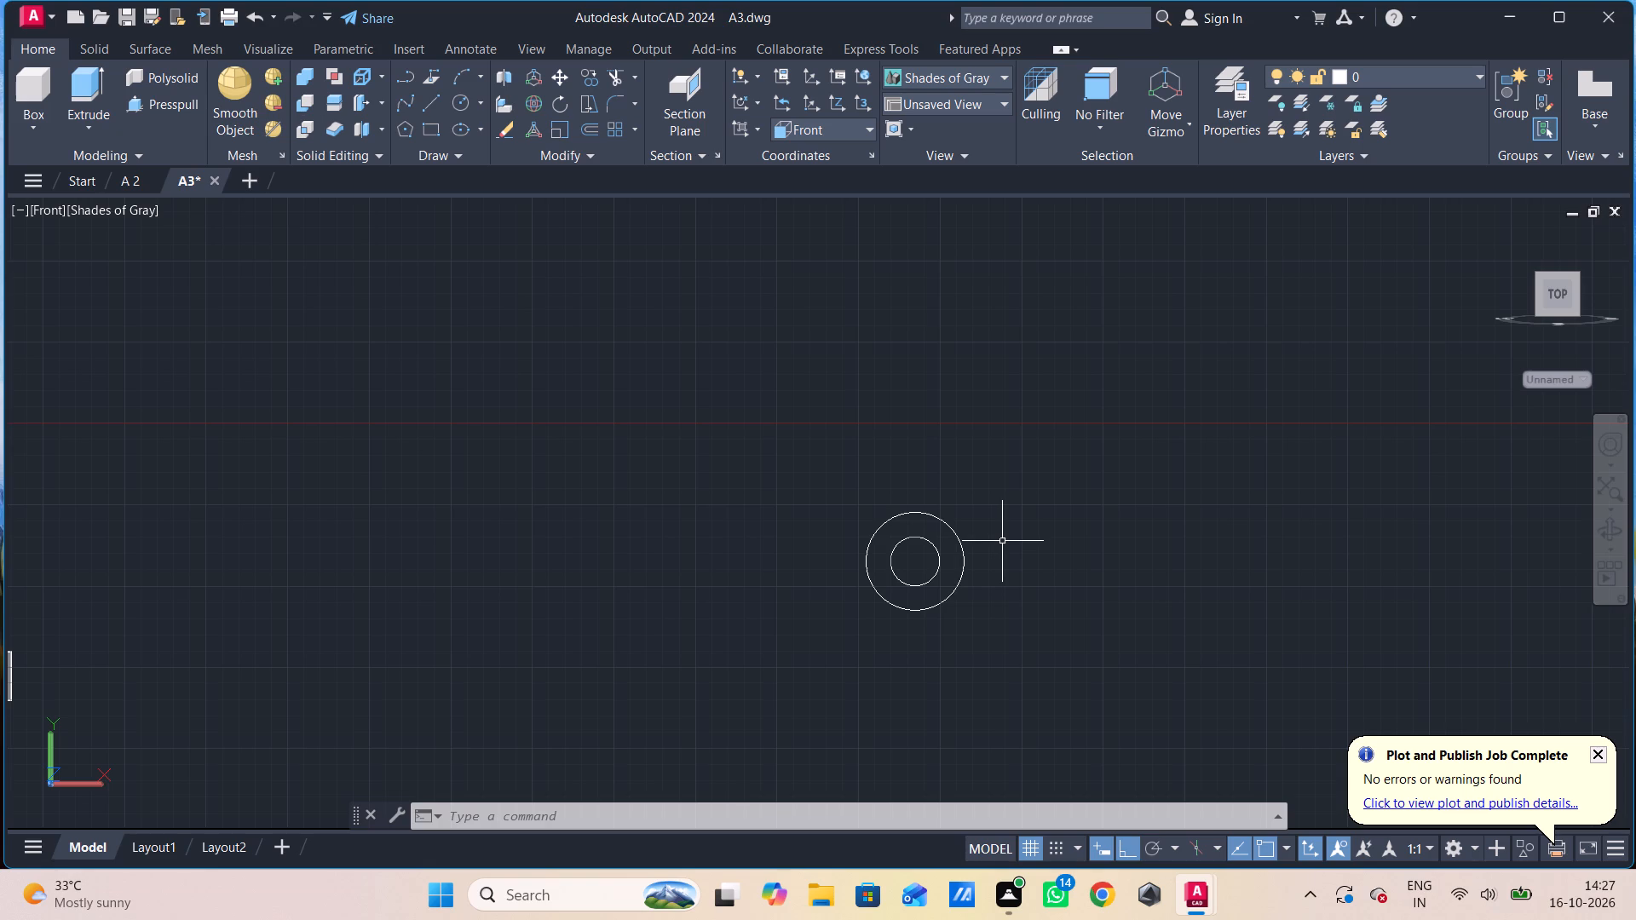
Draw lines from the outer circle's top quadrant: 36 up, 20 horizontally away from the bracket, and down to meet the outer circle.
key("l")
key("space")
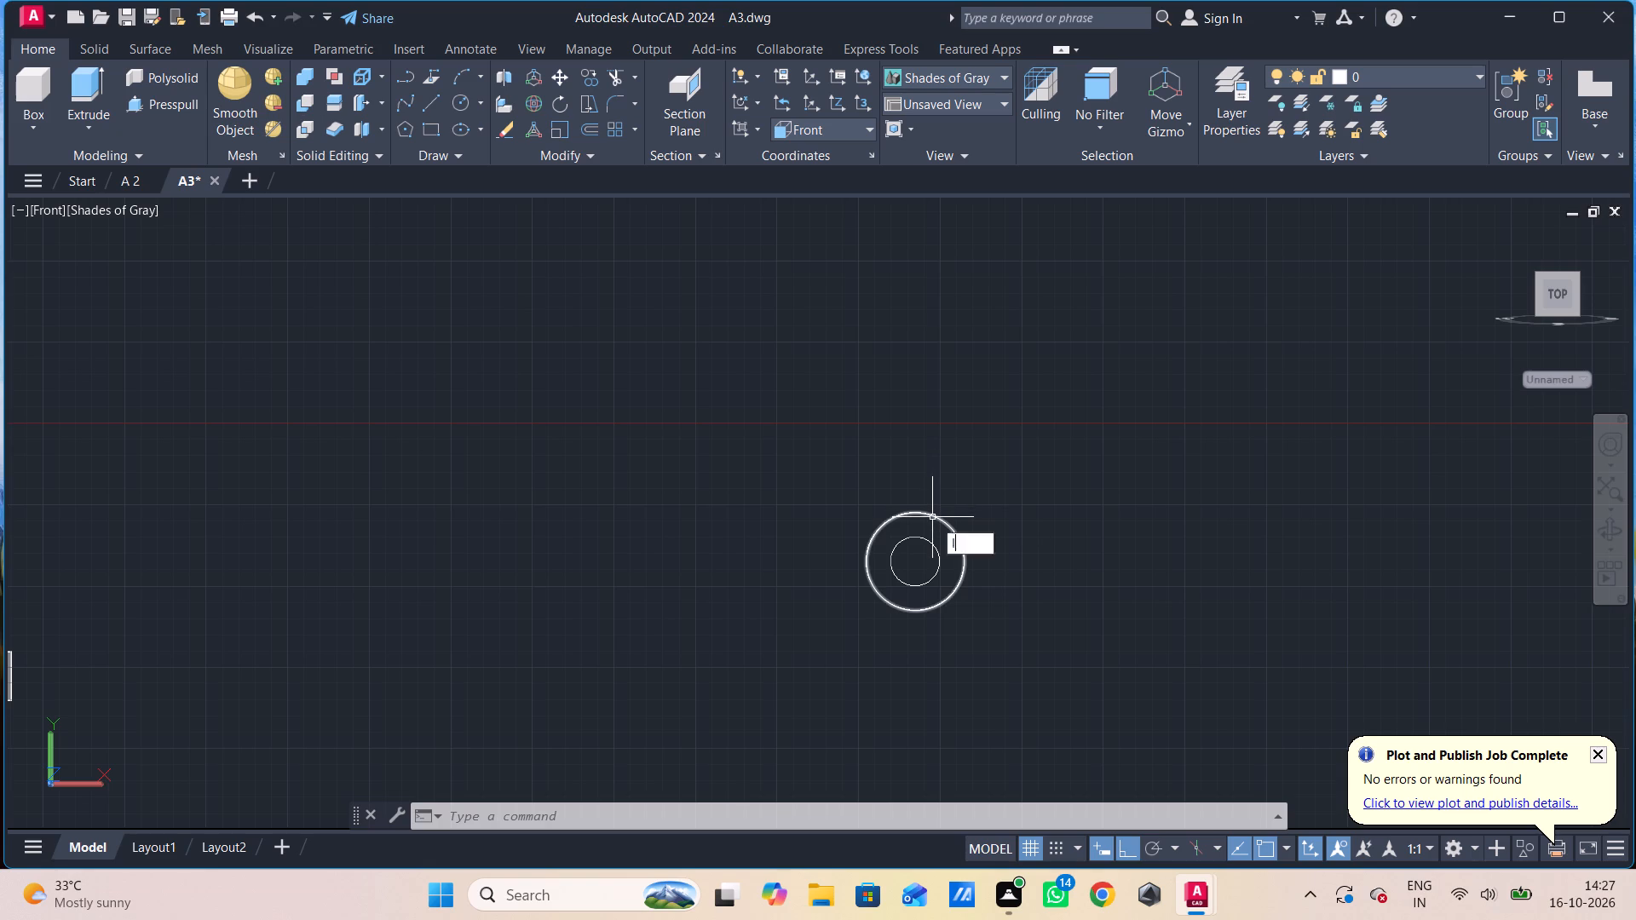
left_click(917, 519)
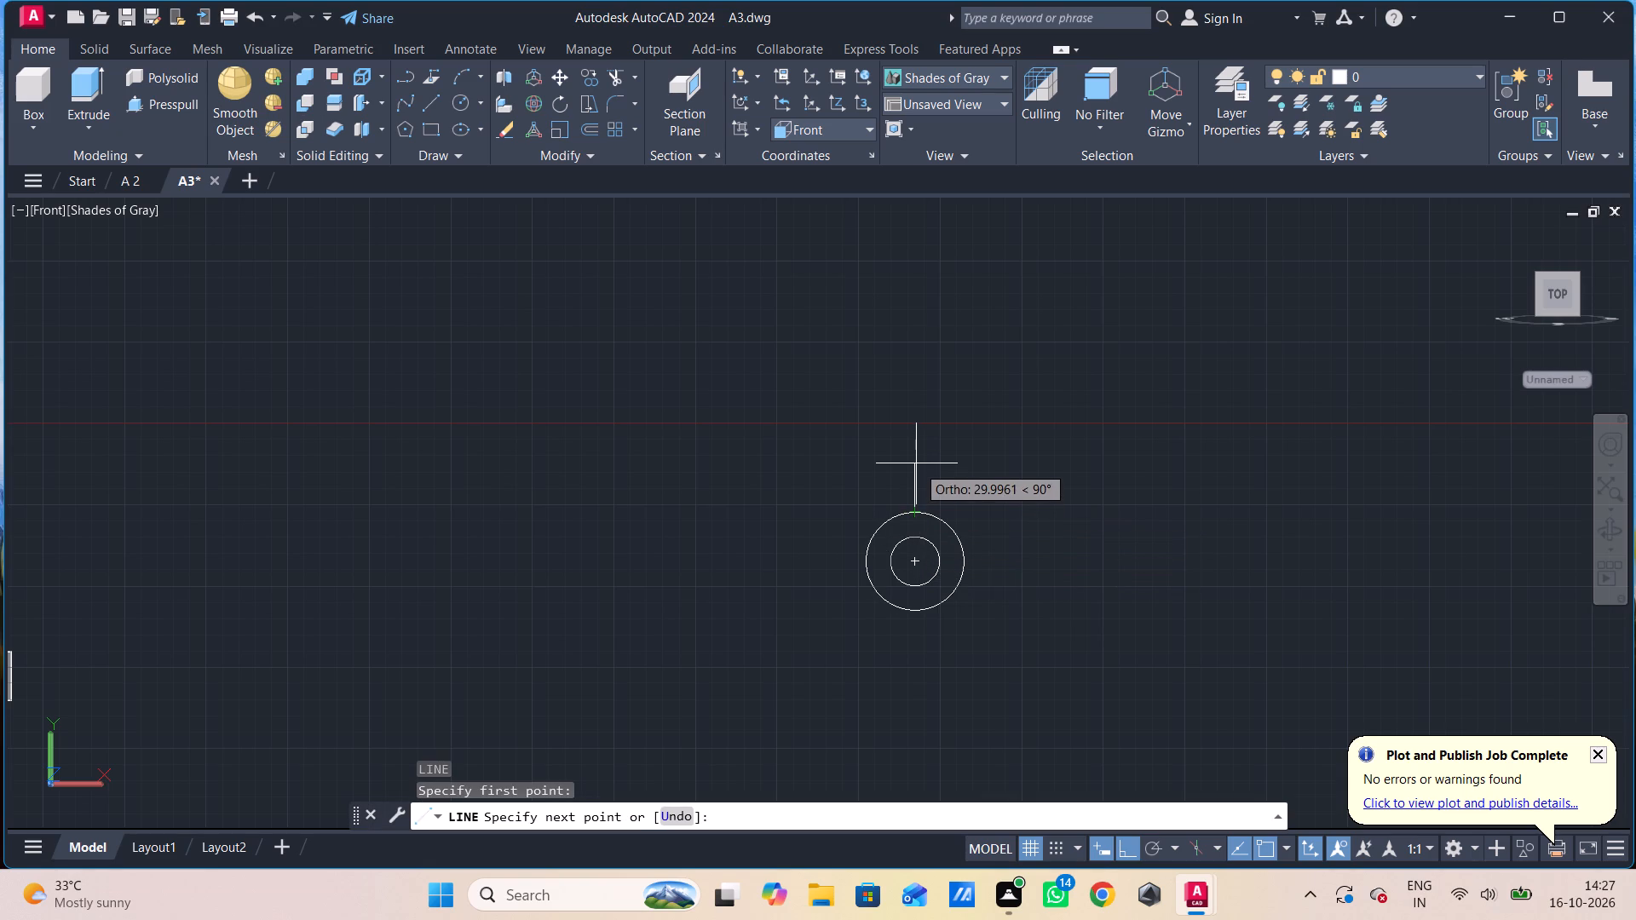
type("36")
key("Return")
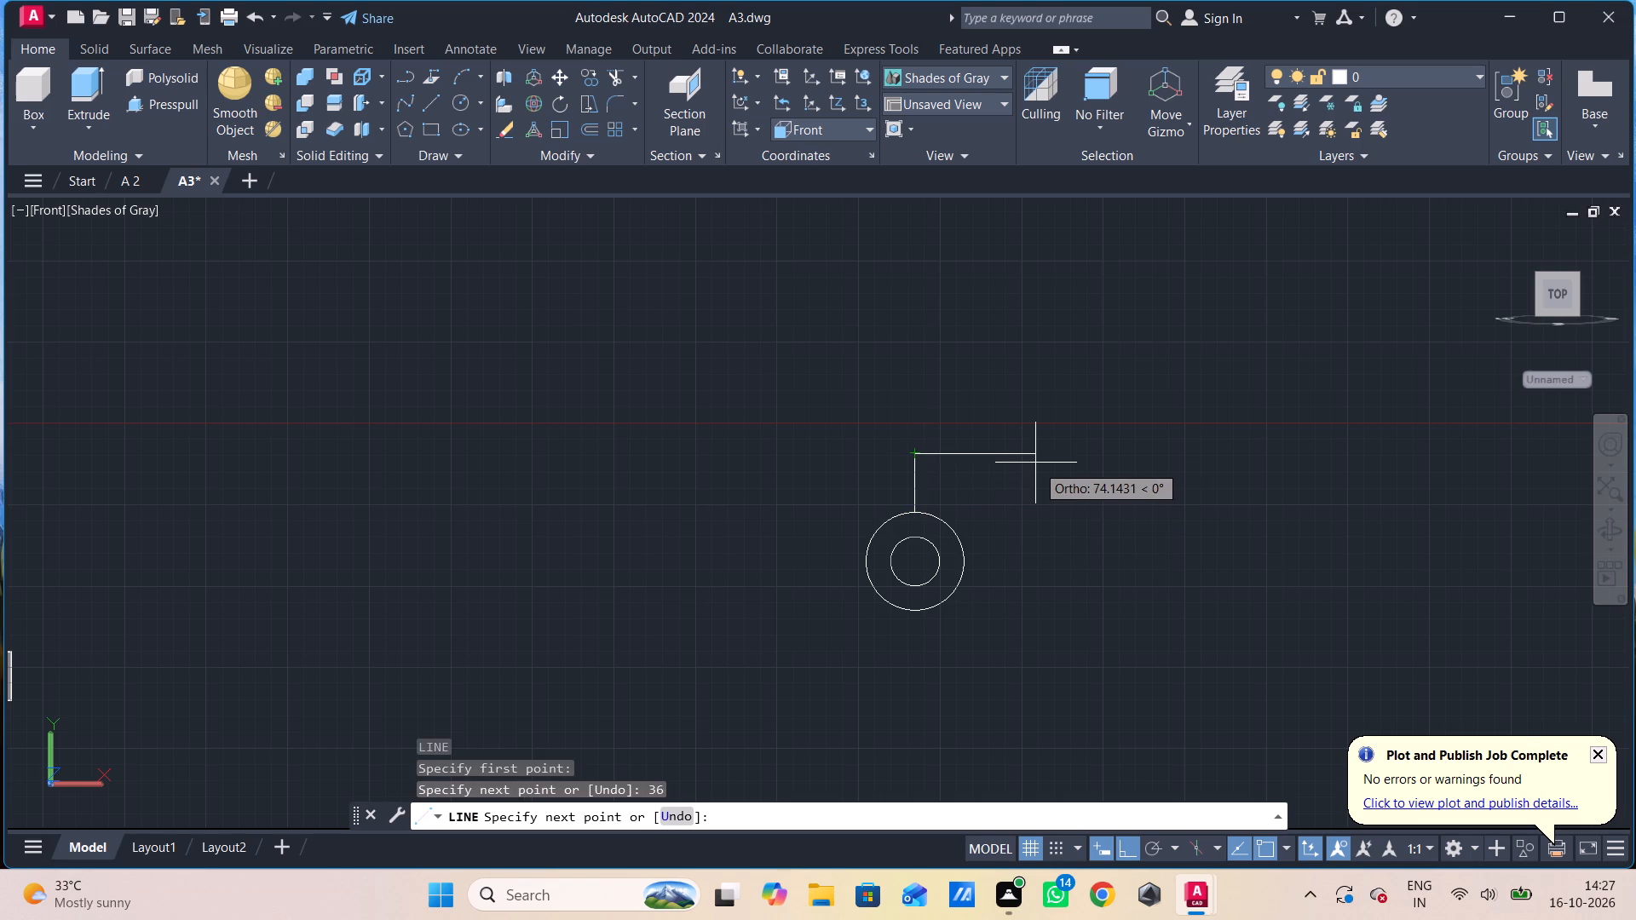
type("20")
key("Return")
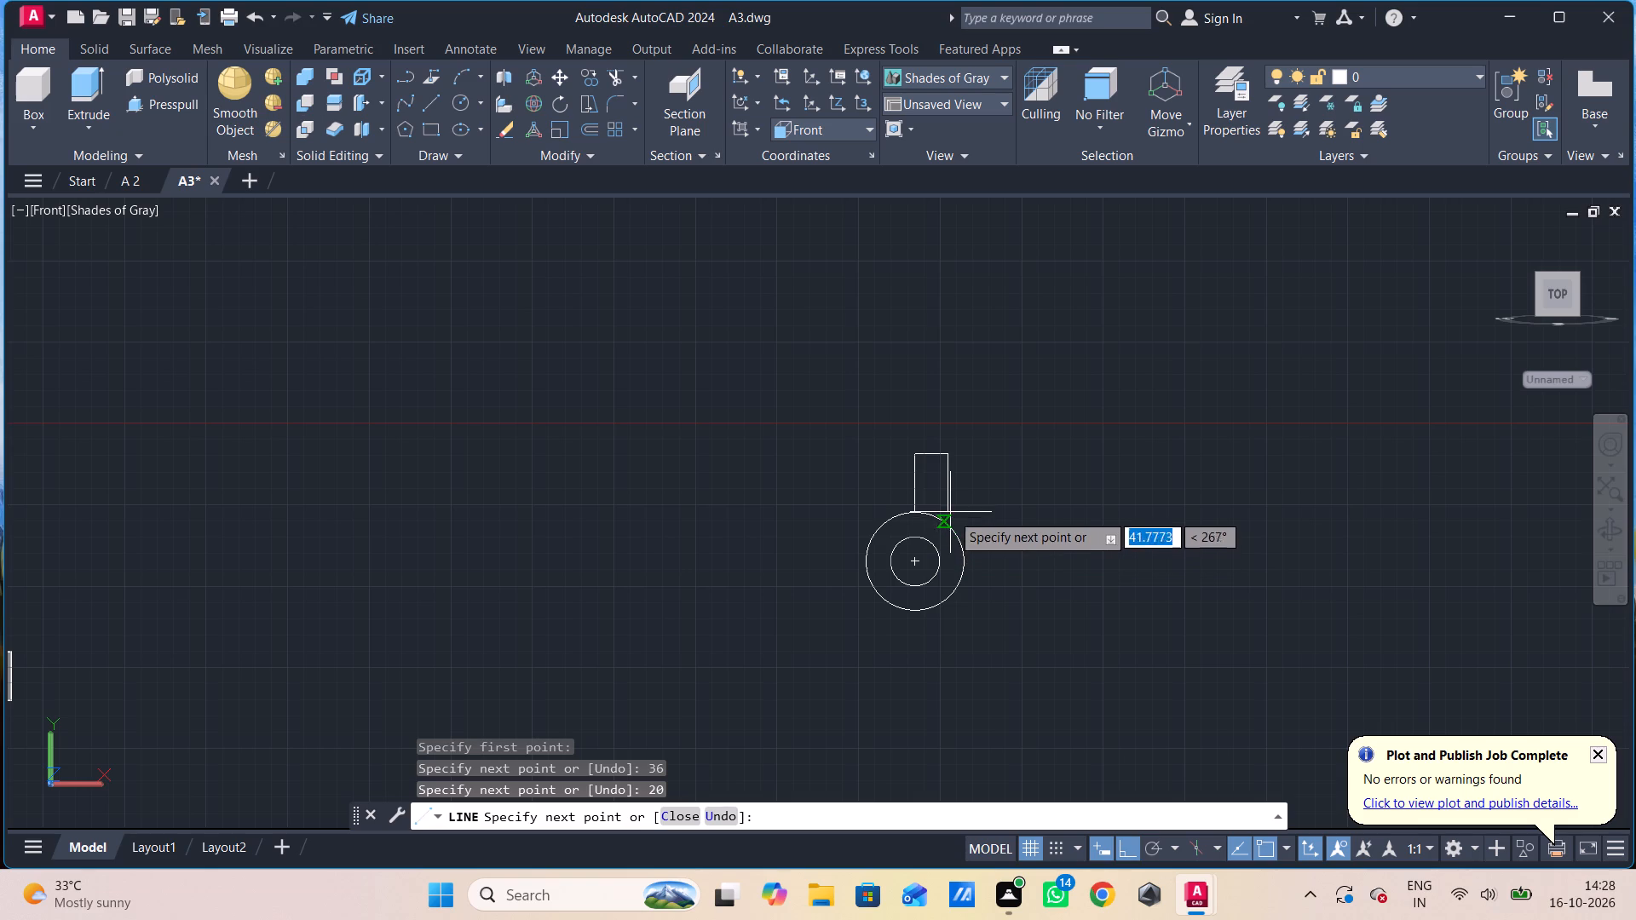
scroll(955, 495, "up", 4)
middle_click_drag(955, 495, 975, 331)
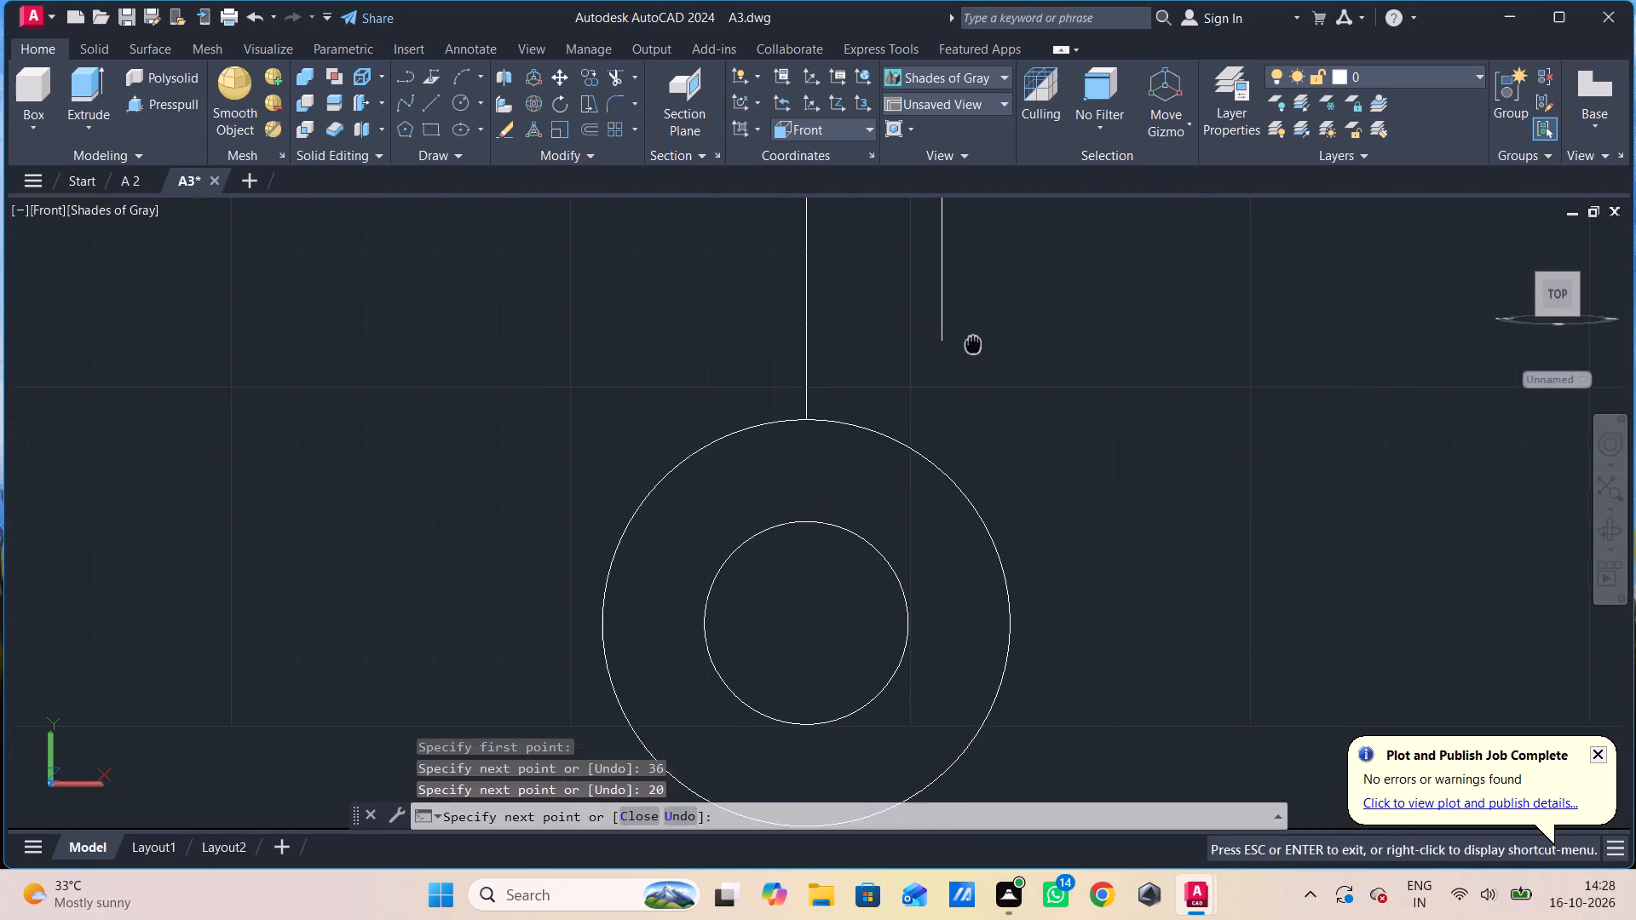
left_click(946, 462)
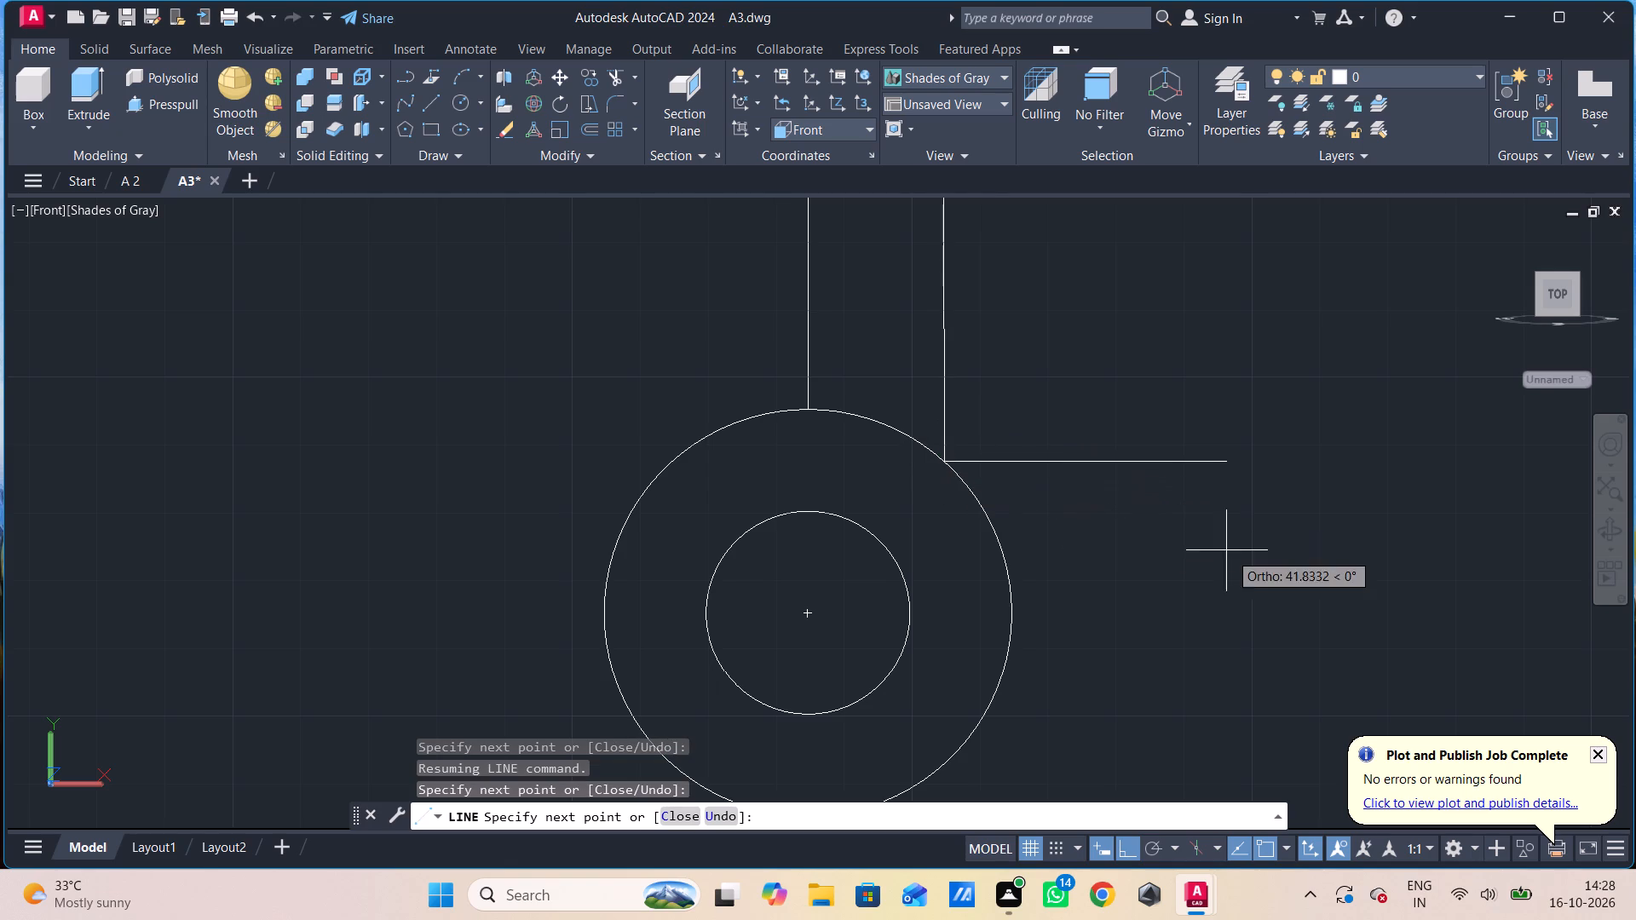
key("Escape")
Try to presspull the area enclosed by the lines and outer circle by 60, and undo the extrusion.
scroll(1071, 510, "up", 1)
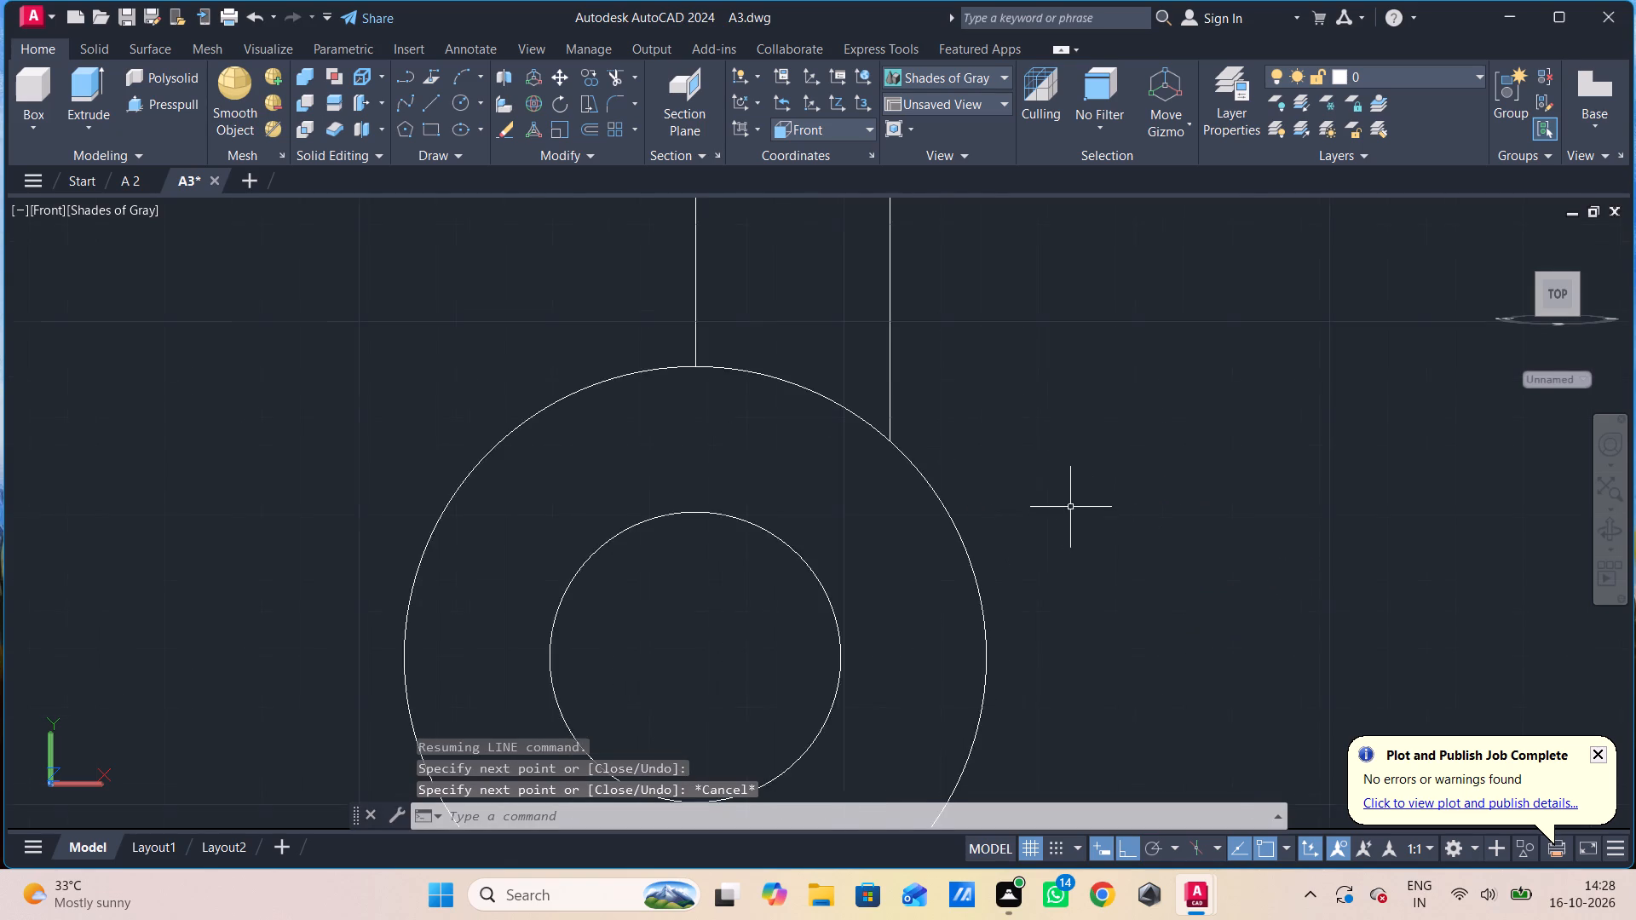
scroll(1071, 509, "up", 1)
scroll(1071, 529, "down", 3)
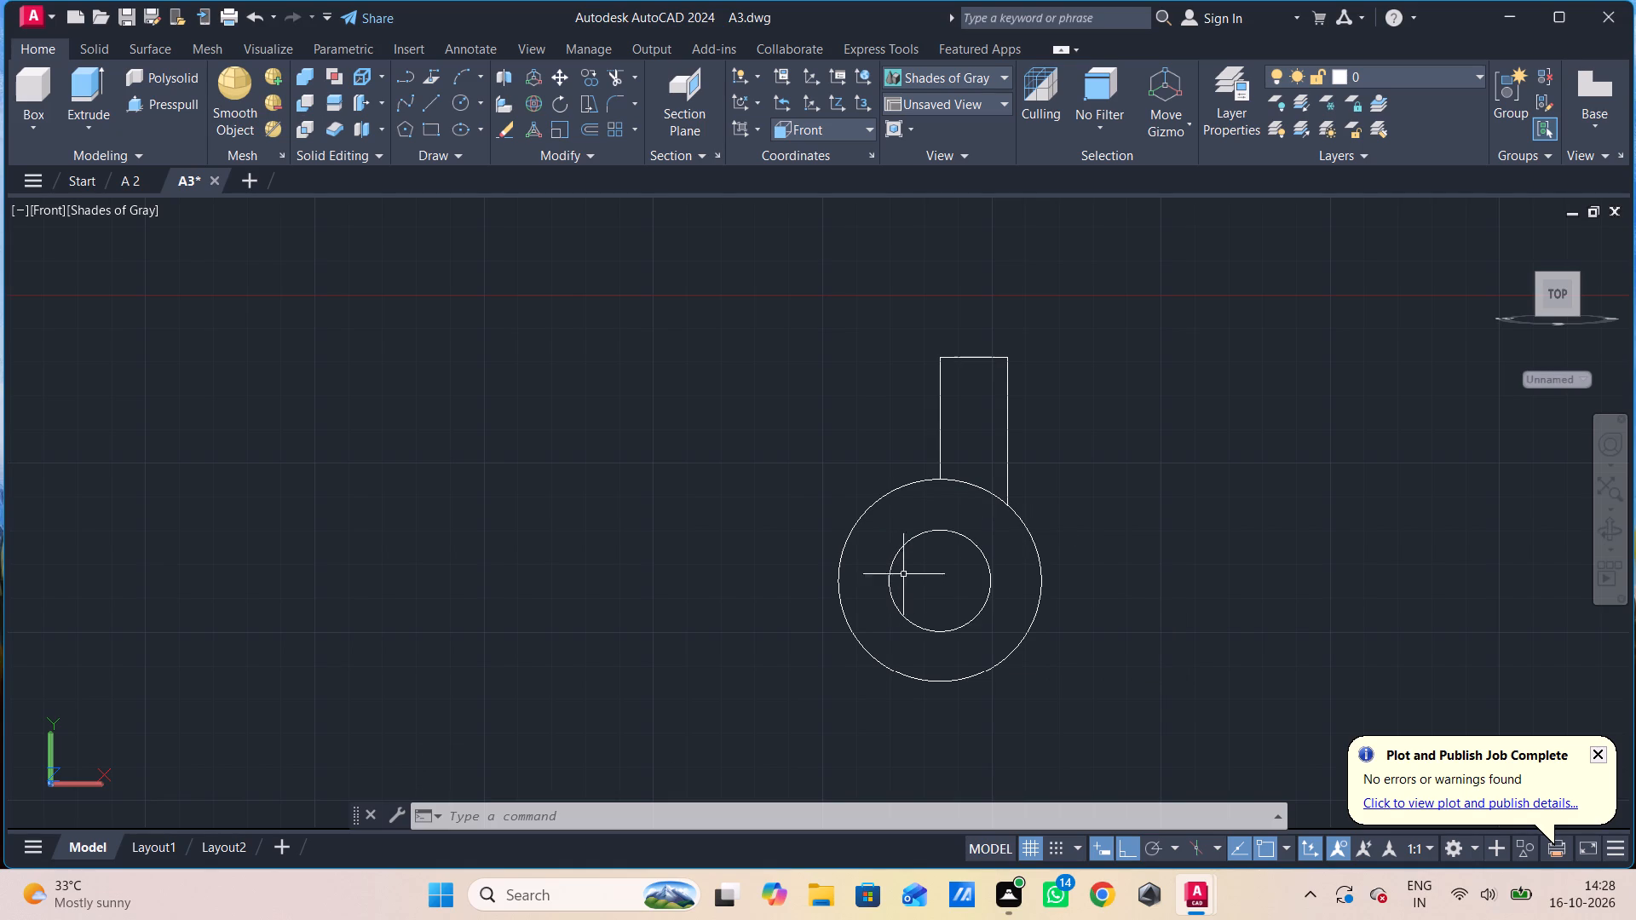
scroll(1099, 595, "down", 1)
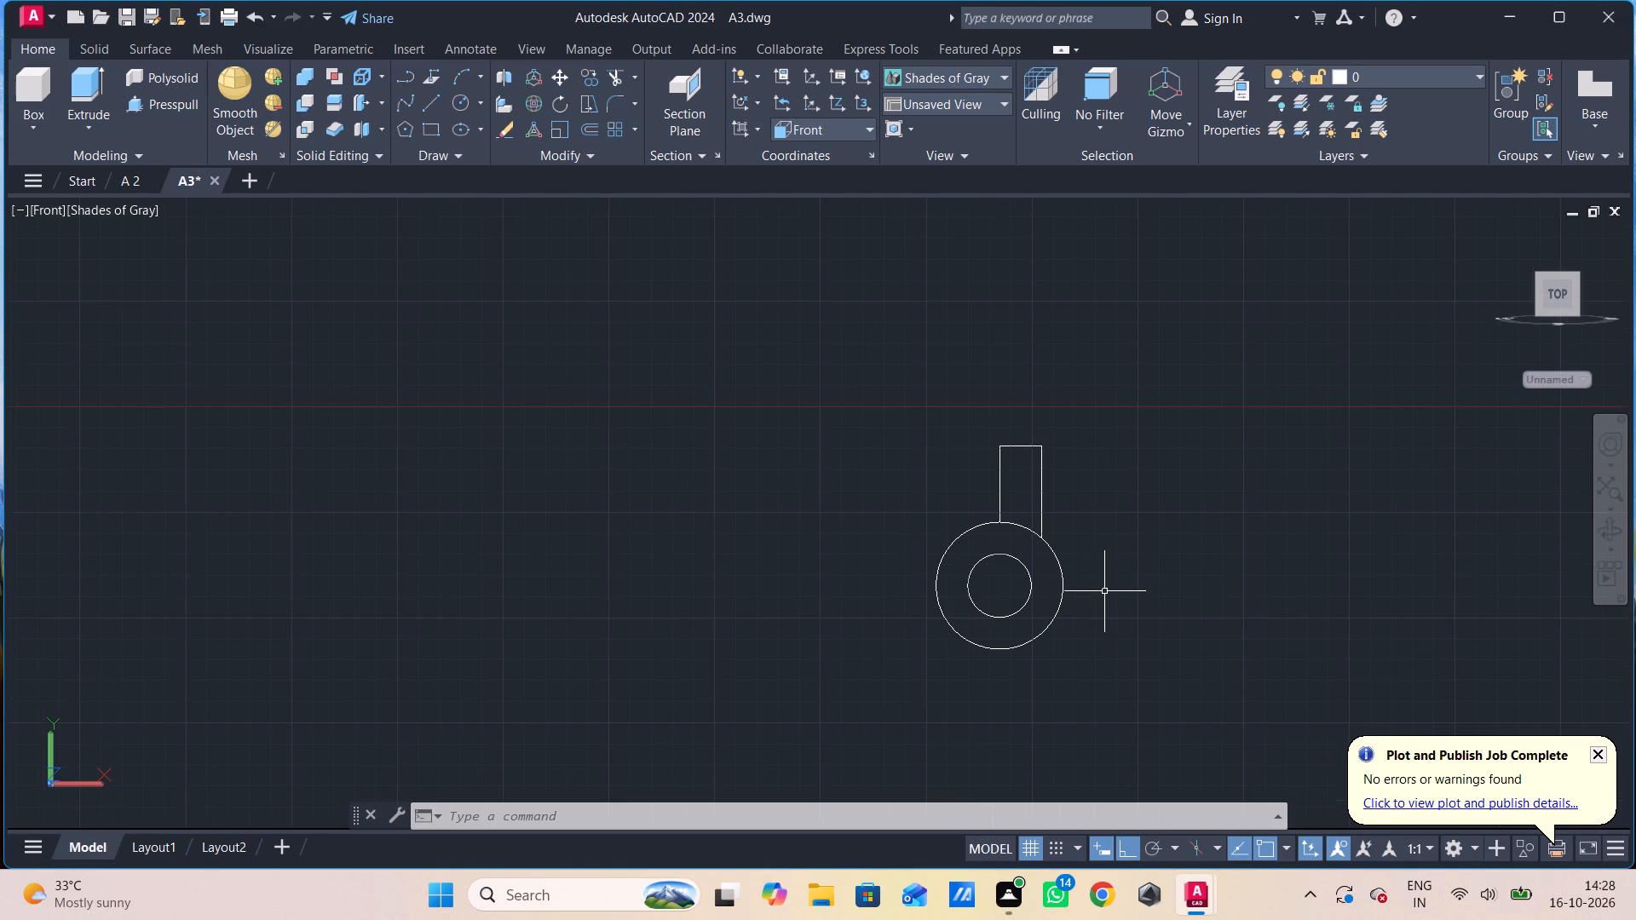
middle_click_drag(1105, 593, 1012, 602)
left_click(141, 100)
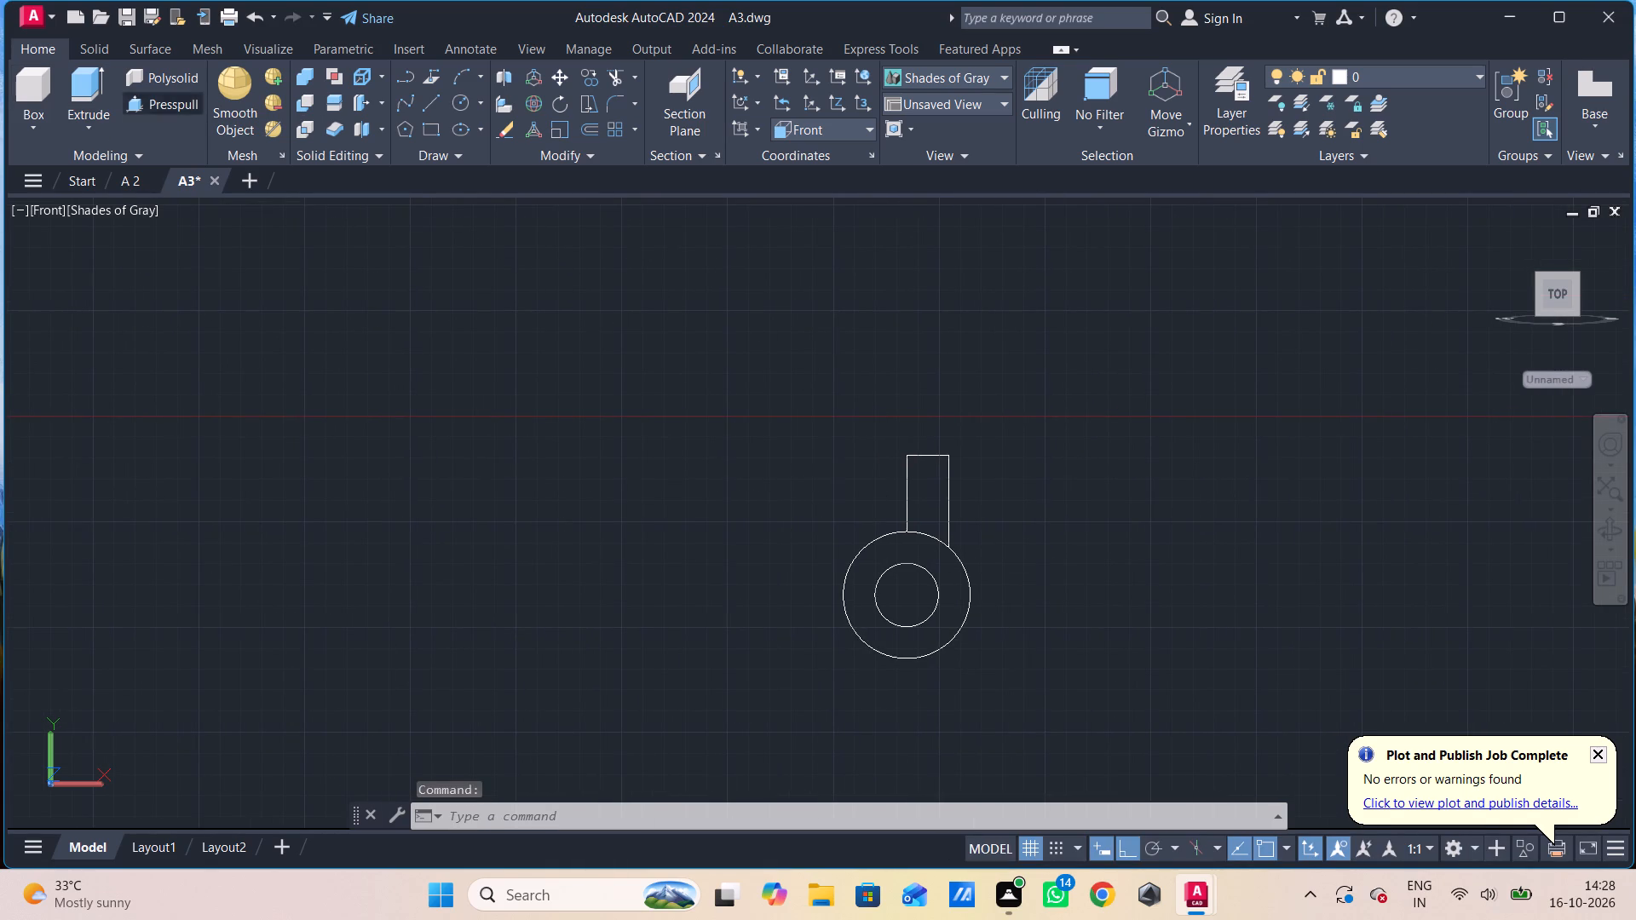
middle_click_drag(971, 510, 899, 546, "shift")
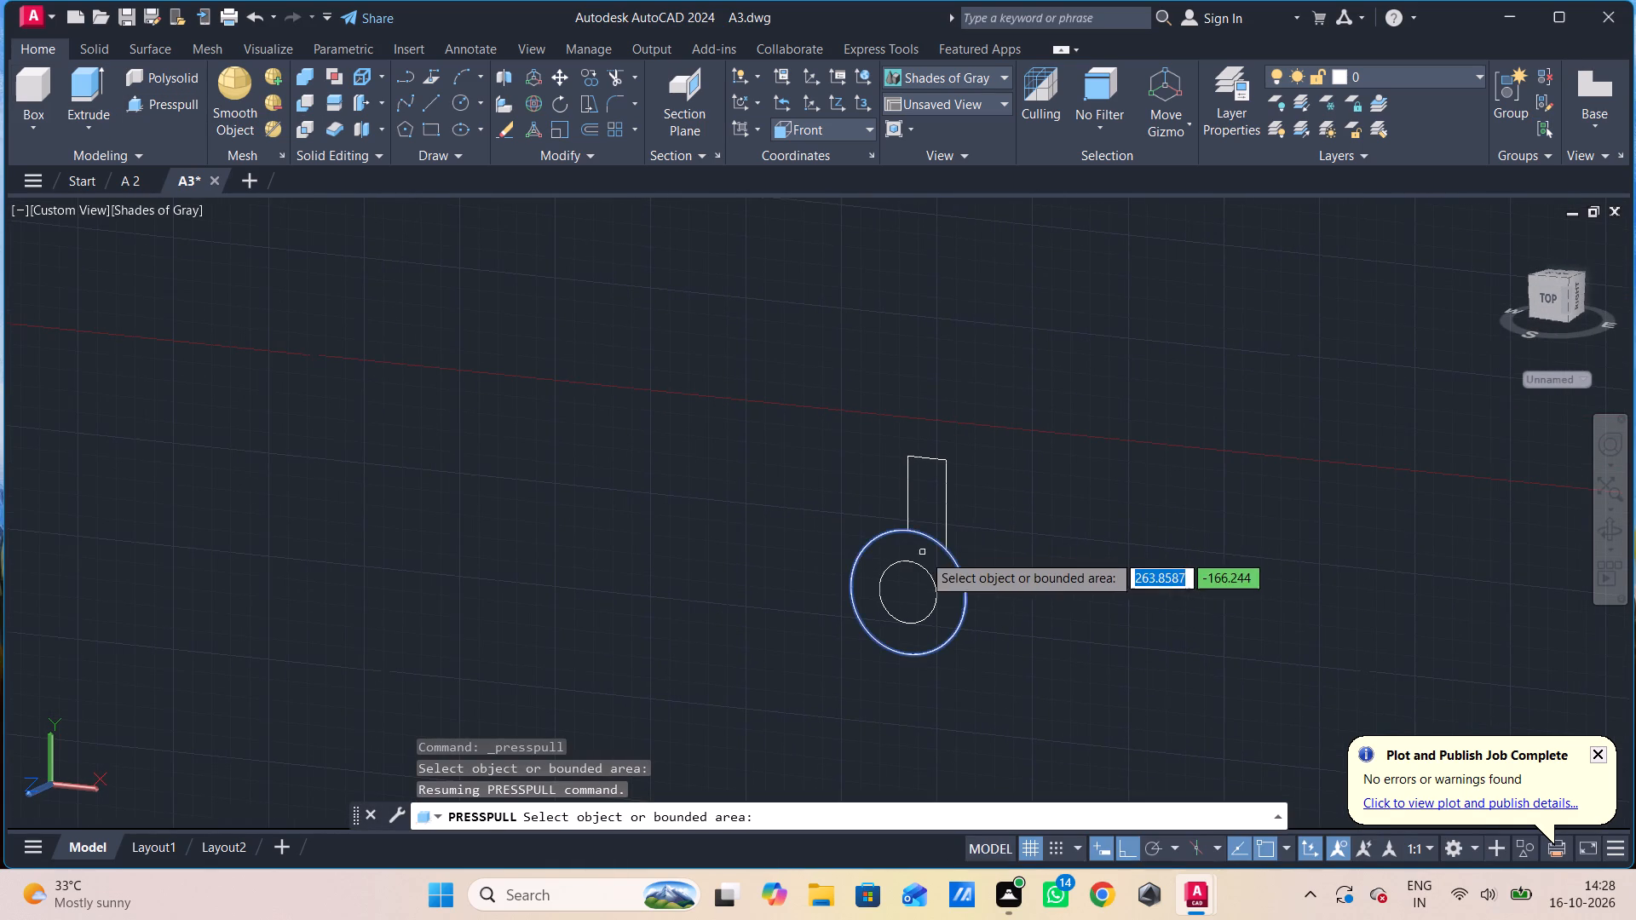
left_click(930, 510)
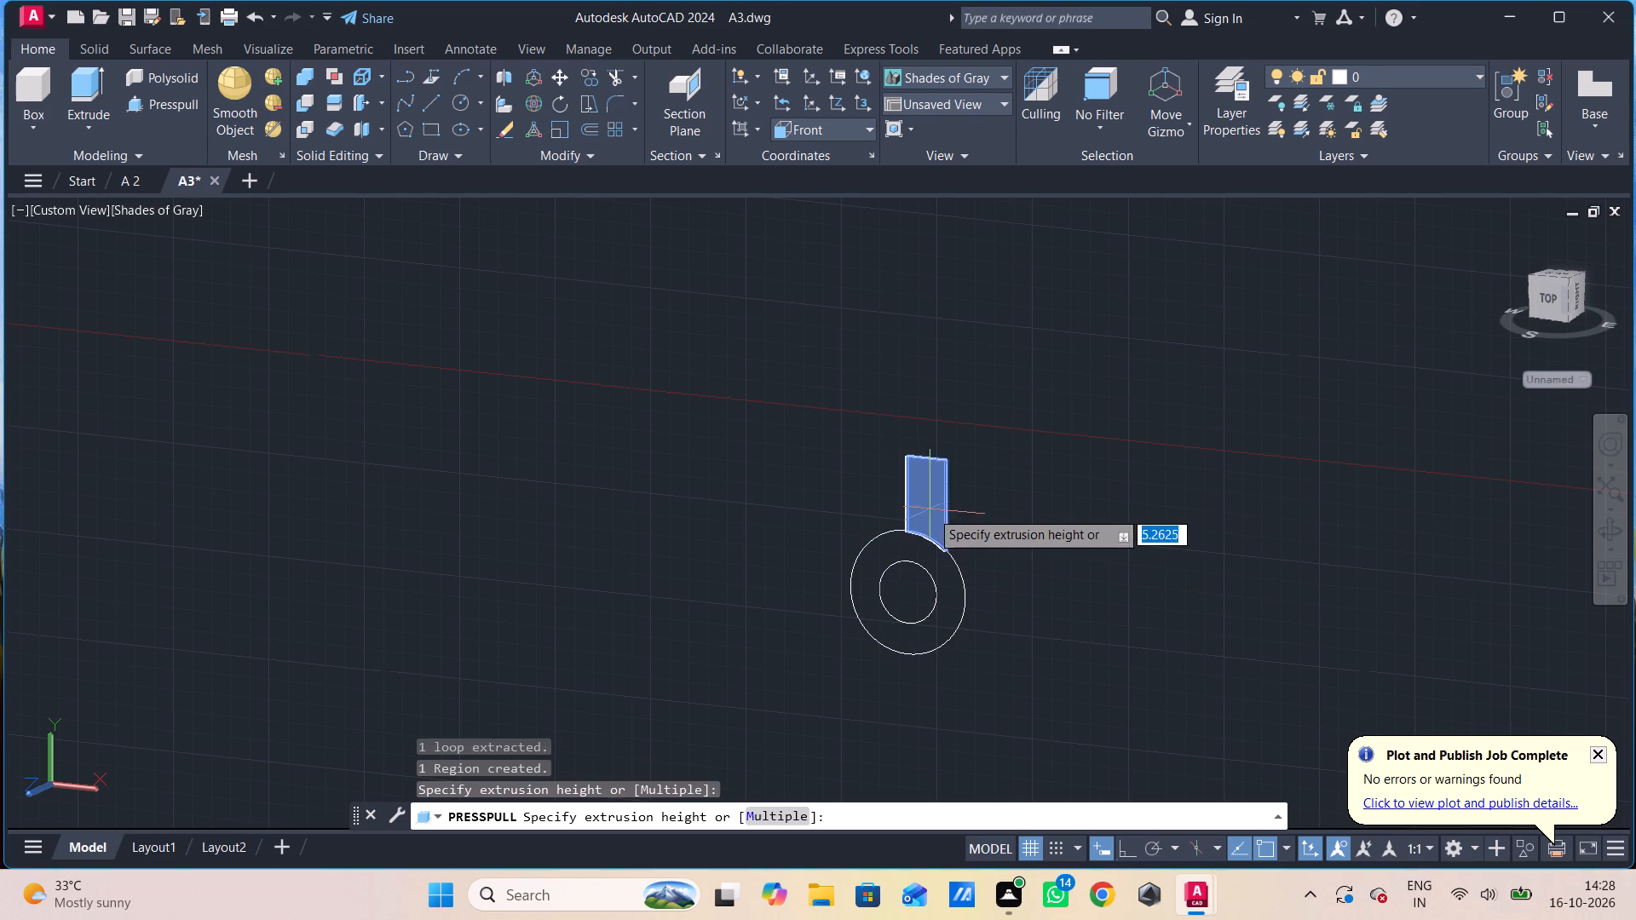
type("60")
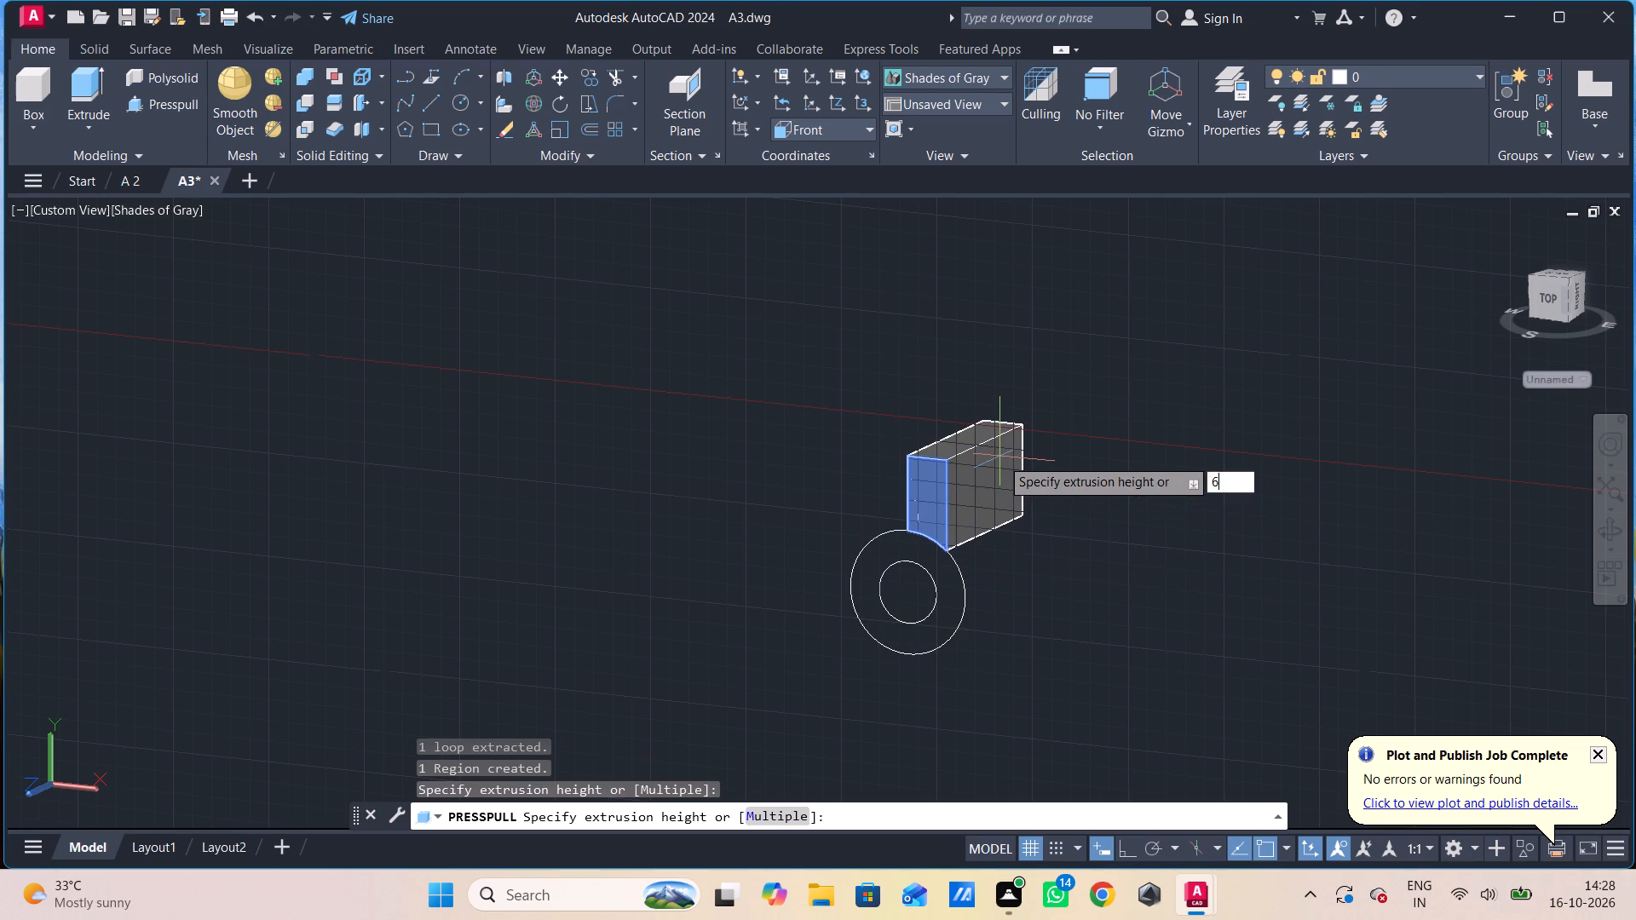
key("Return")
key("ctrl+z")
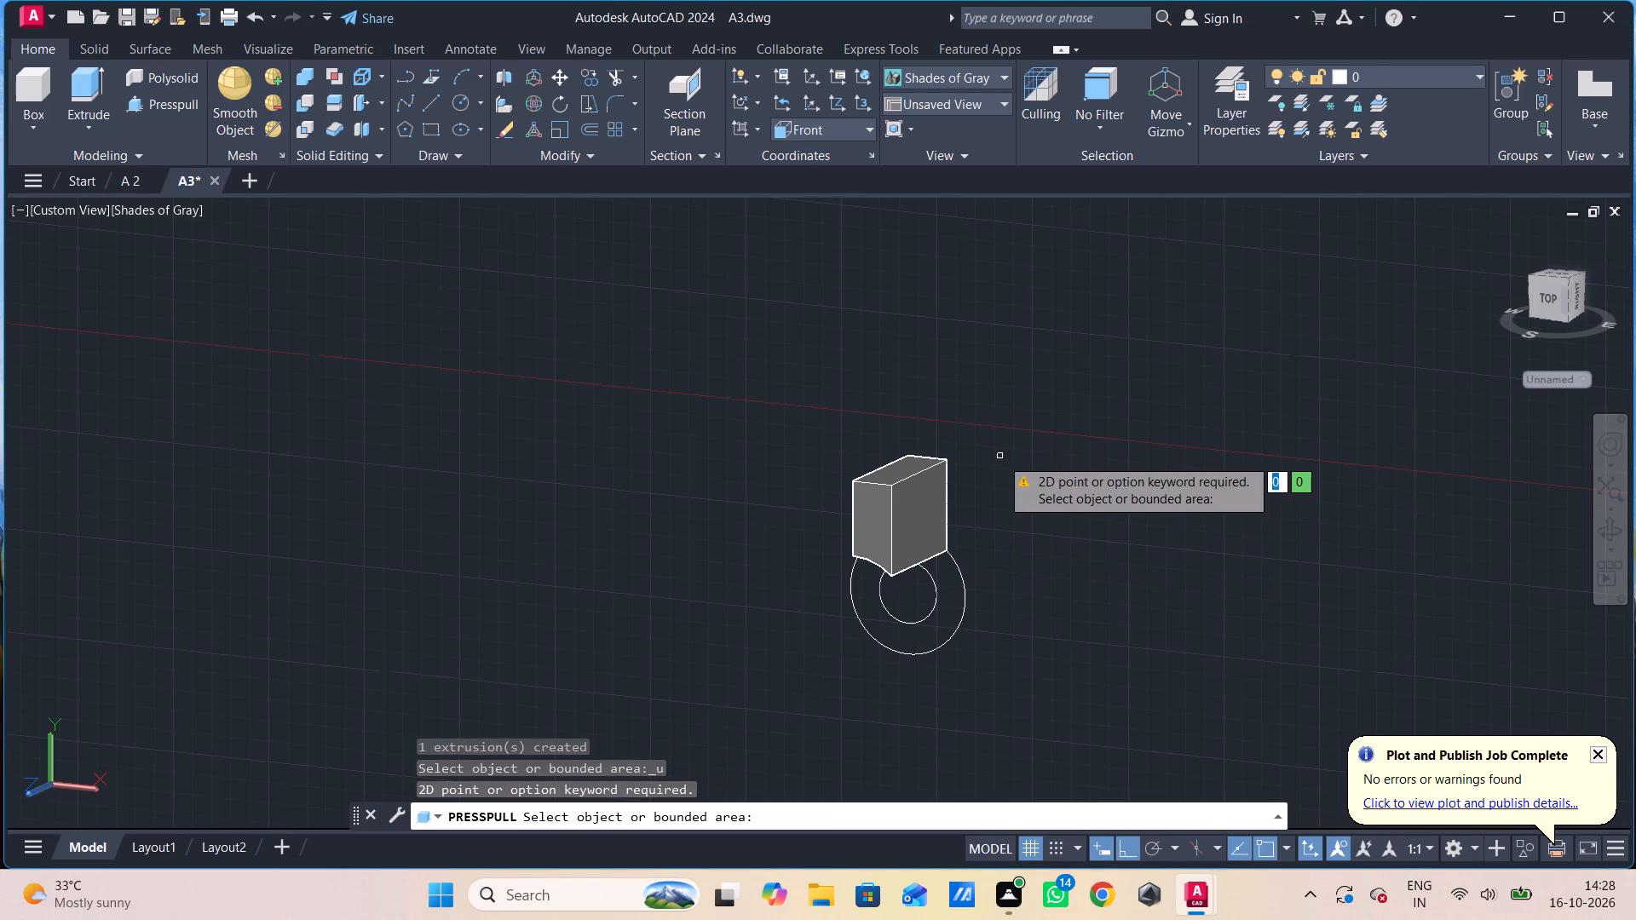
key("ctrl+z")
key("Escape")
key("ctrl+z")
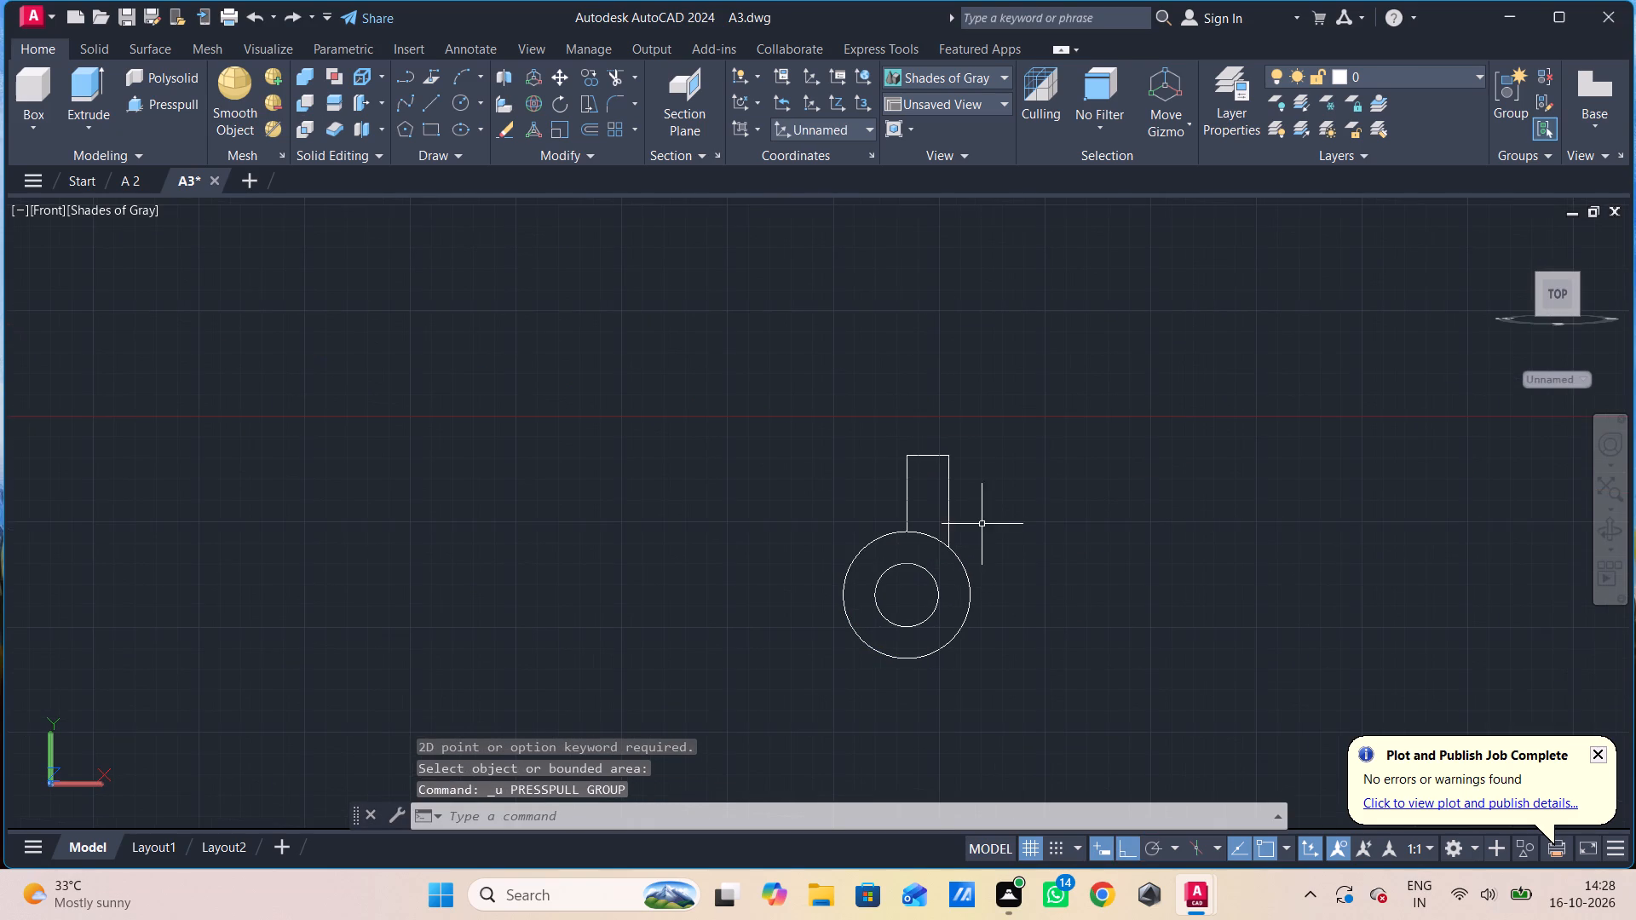
Presspull the area enclosed by the three lines and the outer circle by -60.
left_click(147, 86)
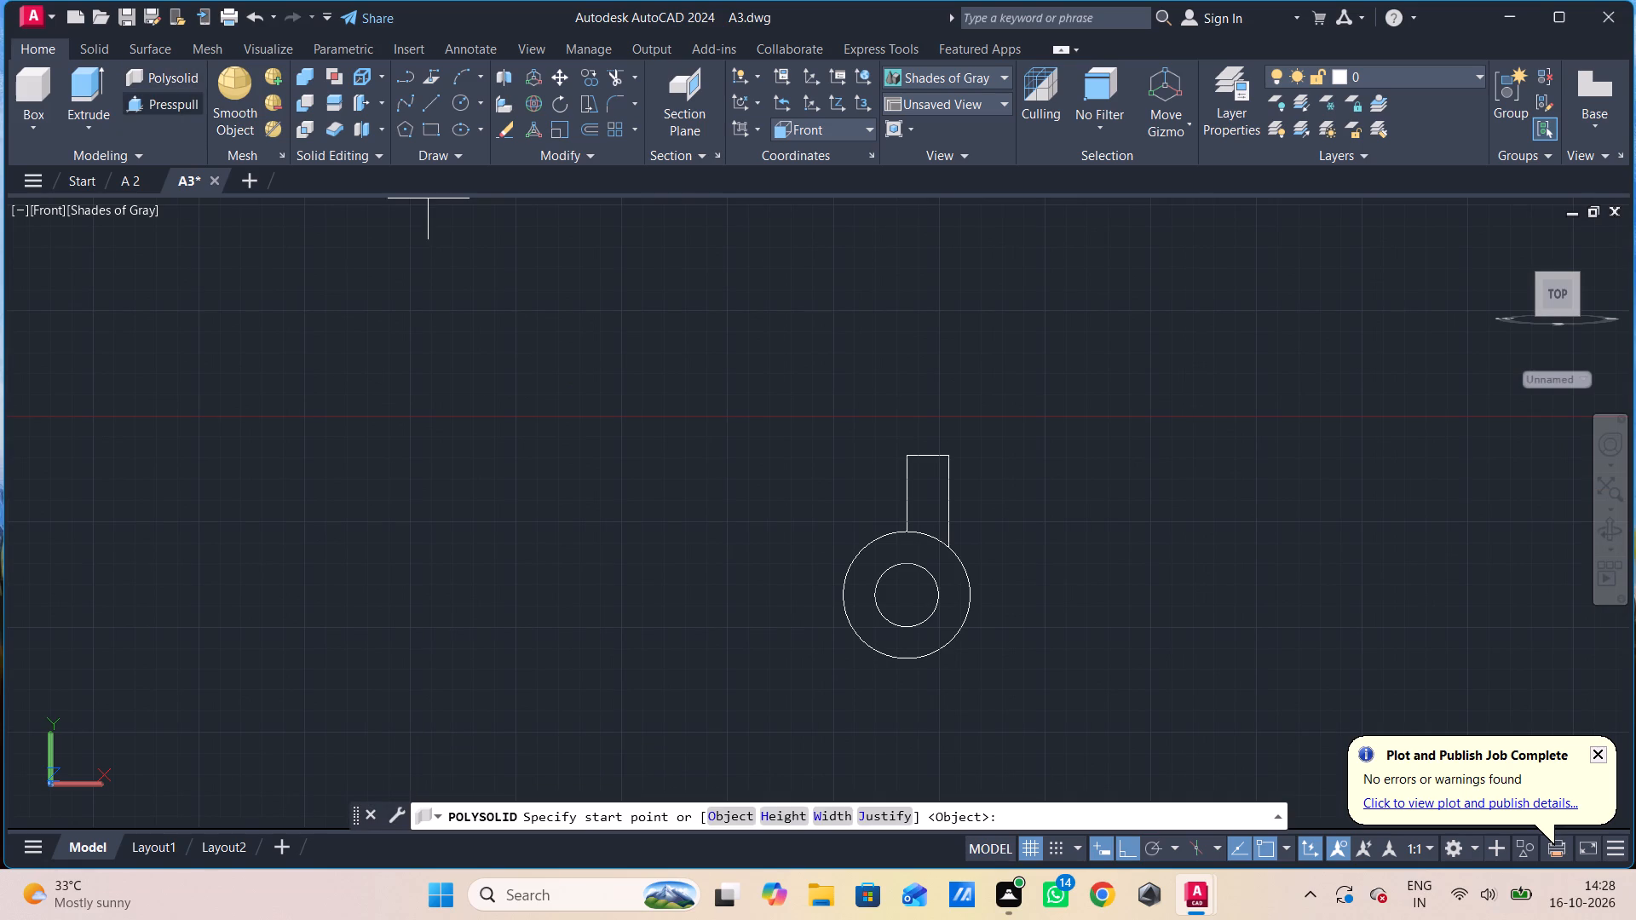
left_click(150, 96)
middle_click_drag(1044, 431, 1045, 431, "shift")
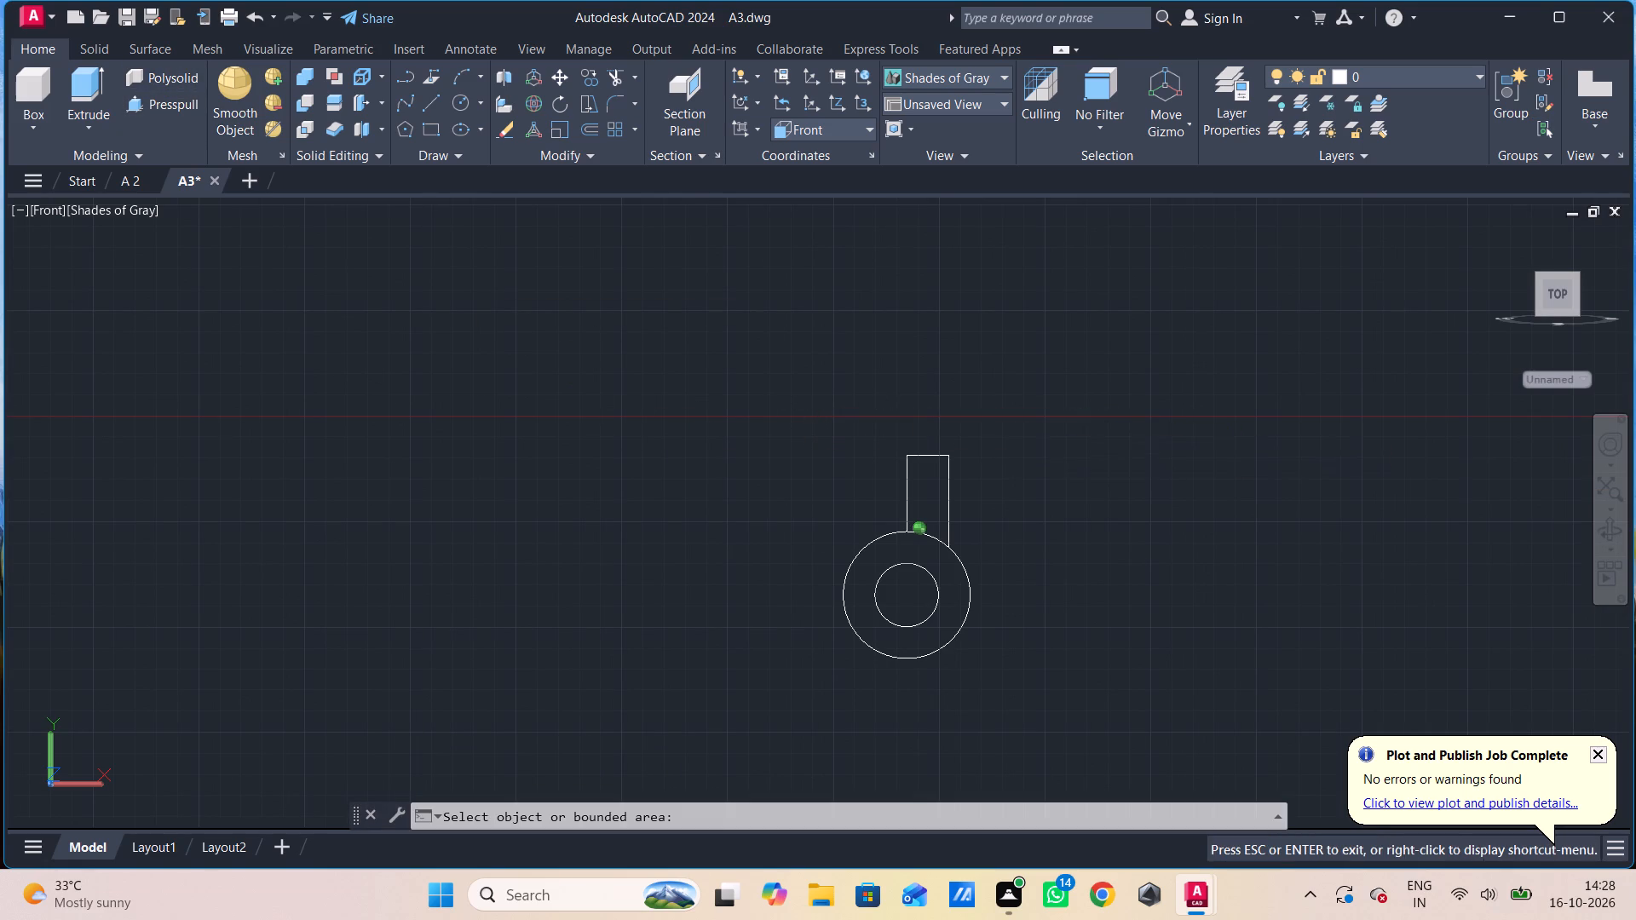
middle_click_drag(1045, 431, 959, 451, "shift")
left_click(930, 485)
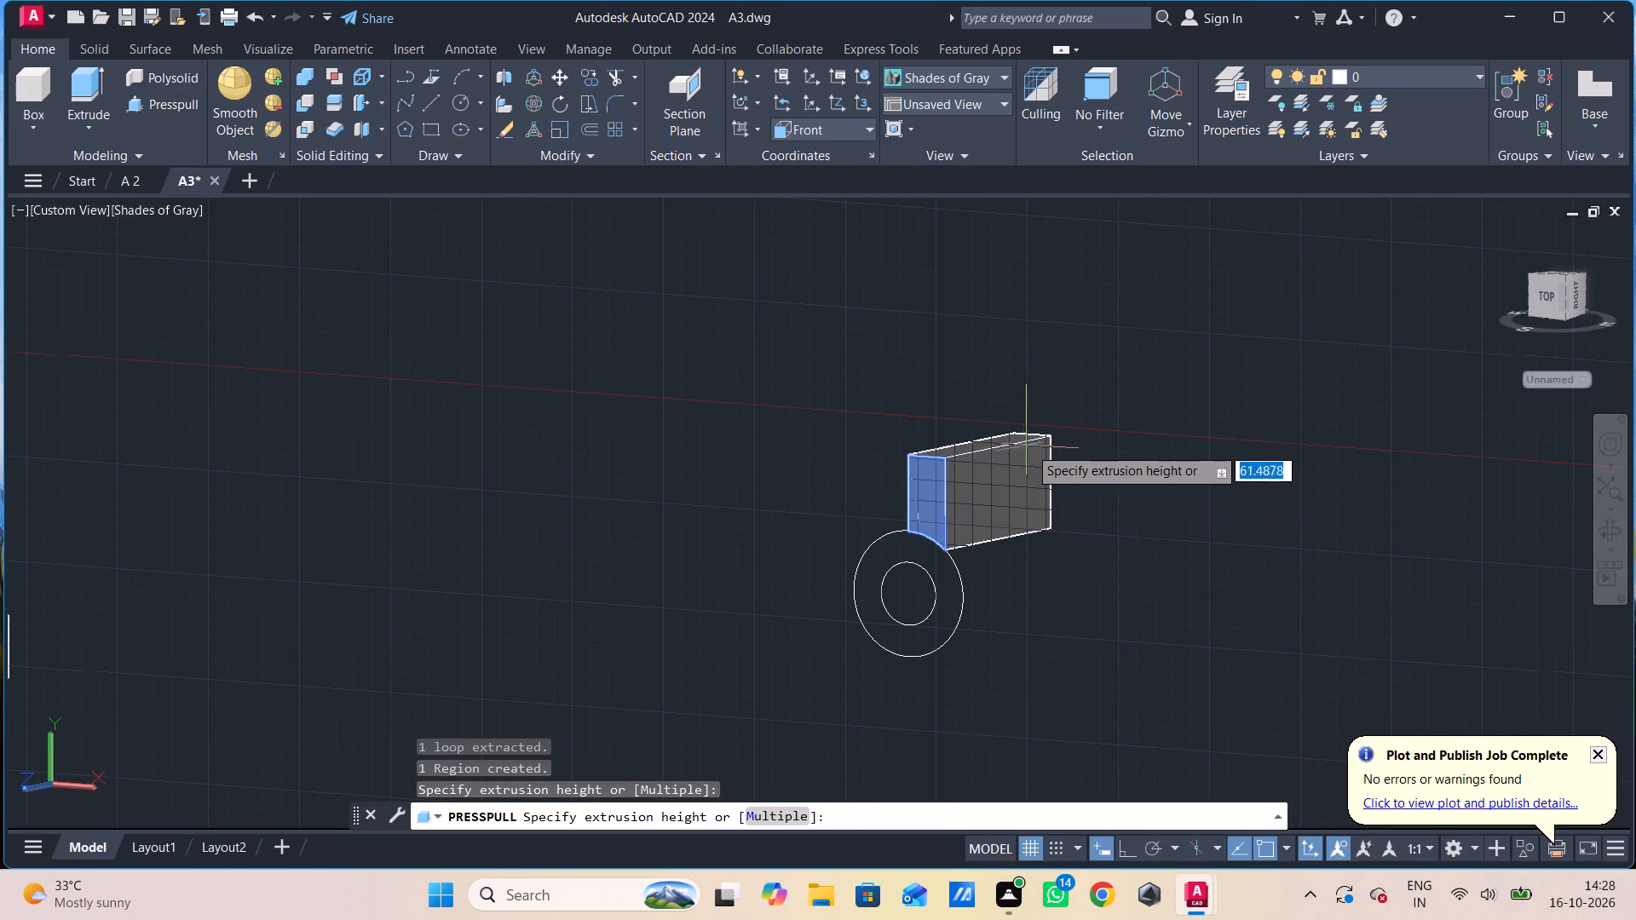
type("-60")
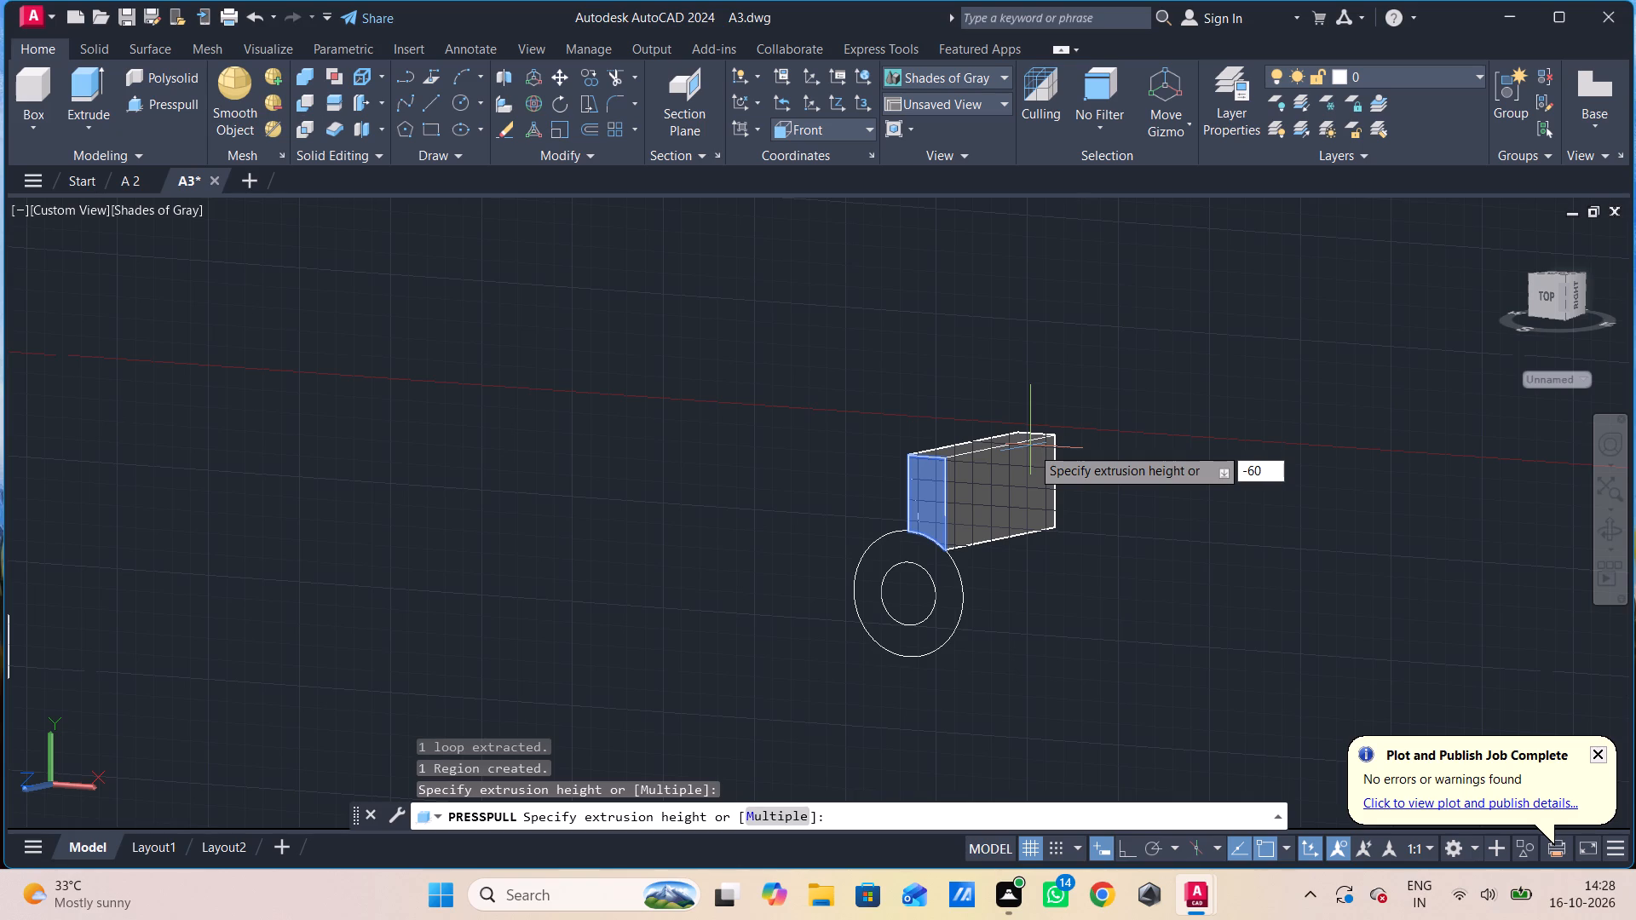
key("Return")
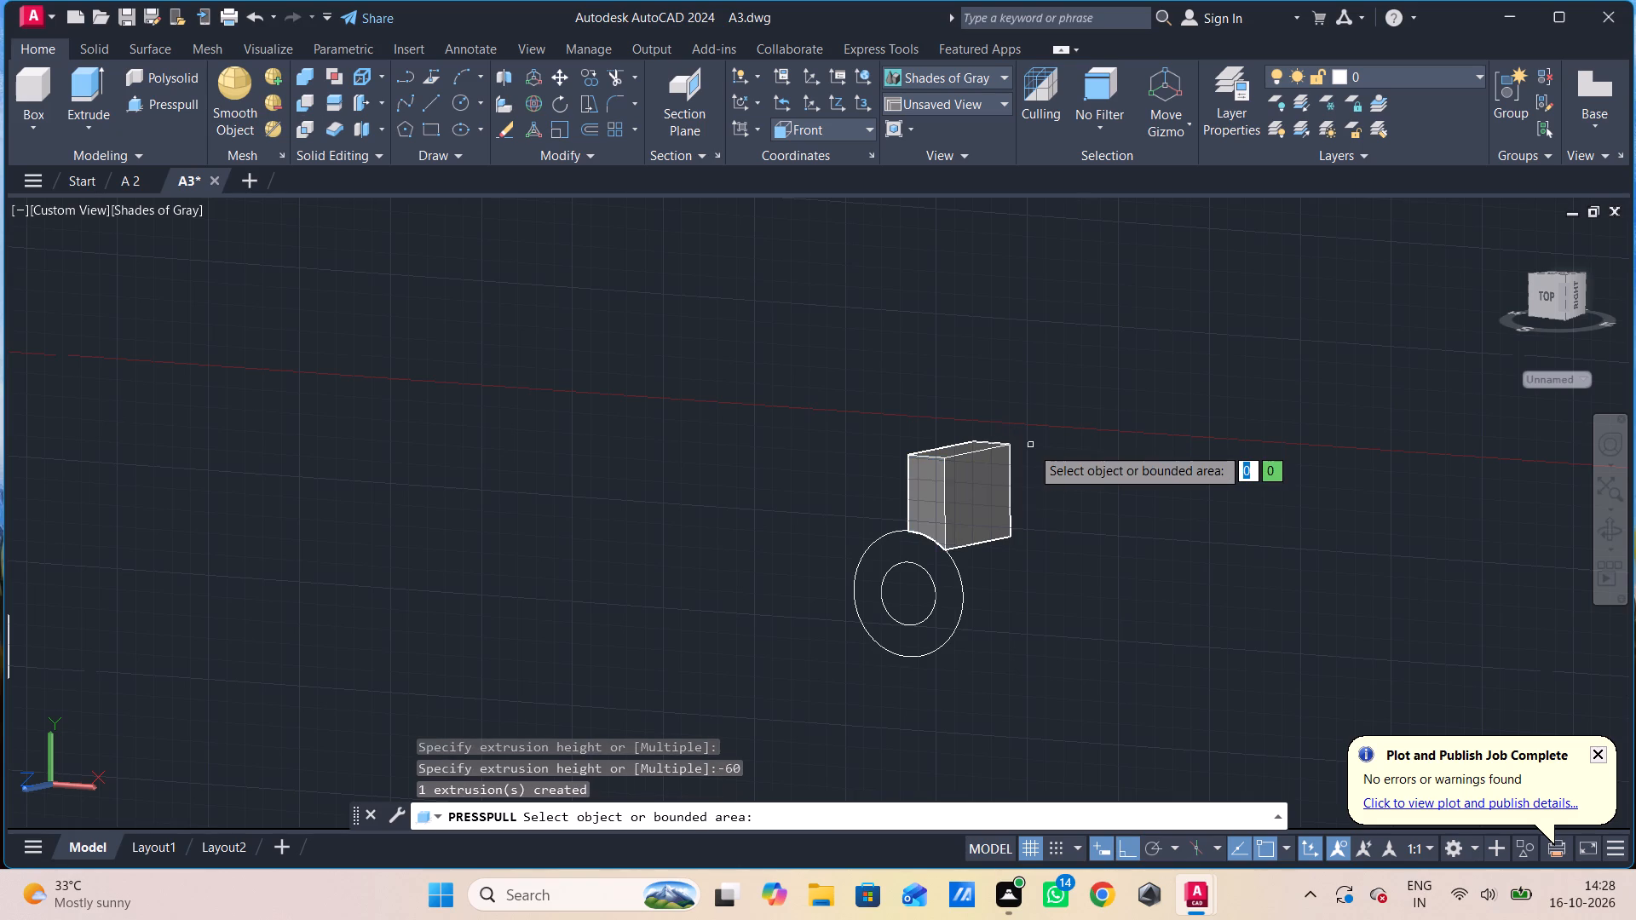
Presspull the ring area between the two concentric circles by -60, beneath the extruded block.
left_click(912, 538)
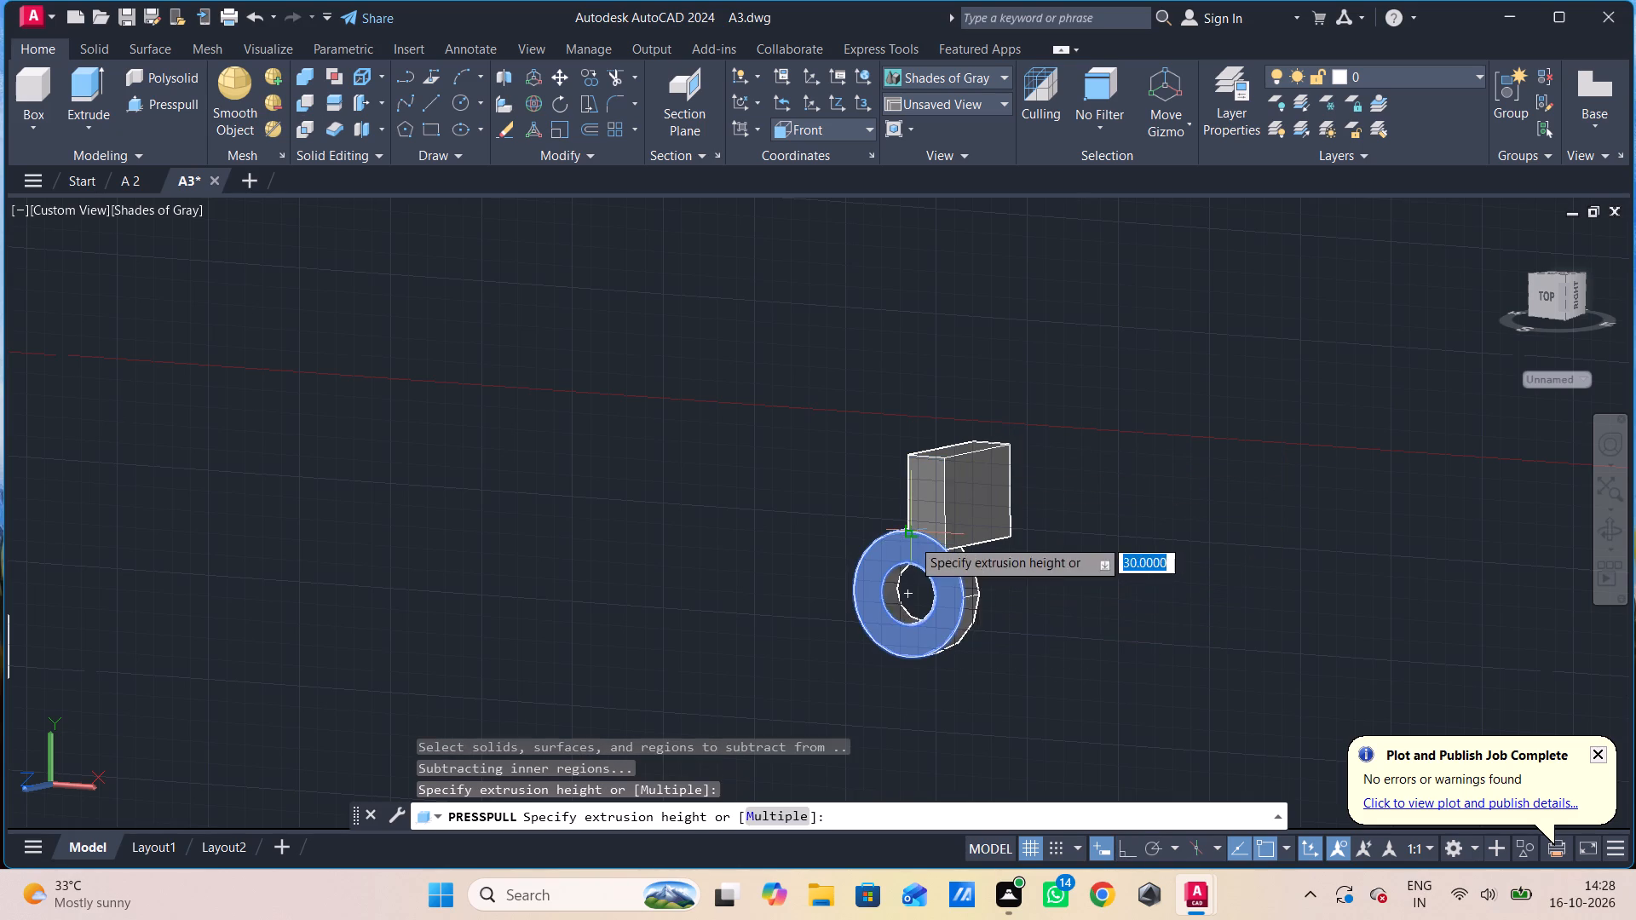
type("-60")
key("Return")
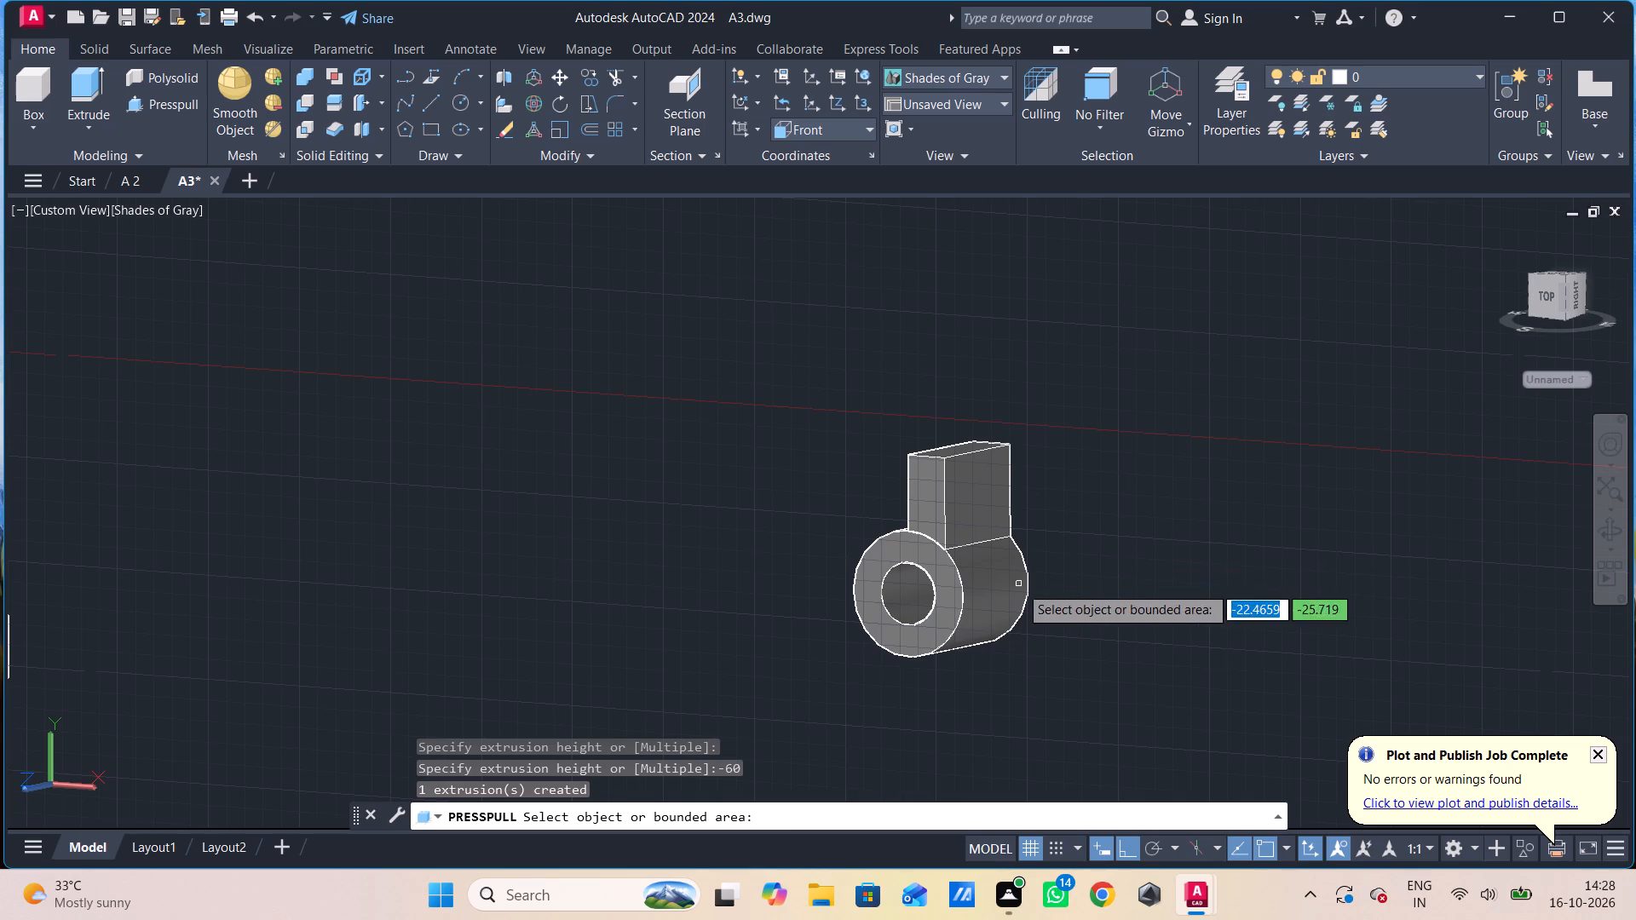
Presspull the front ring face of the hollow cylinder outward by 10.
middle_click_drag(1045, 596, 1092, 601, "shift")
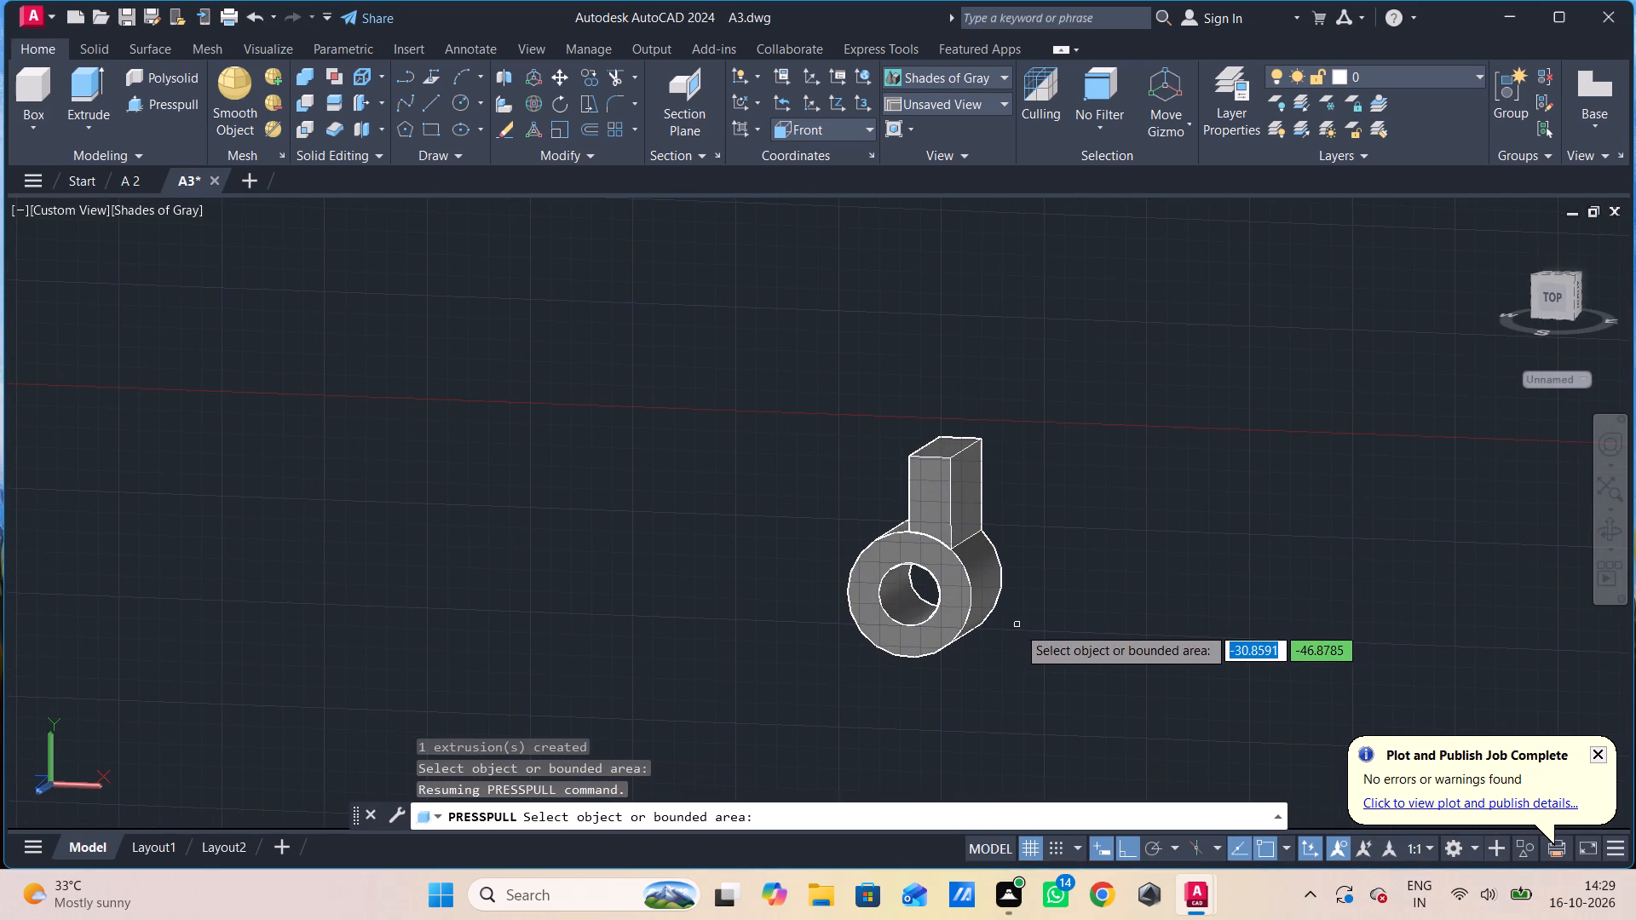
left_click(952, 582)
key("1")
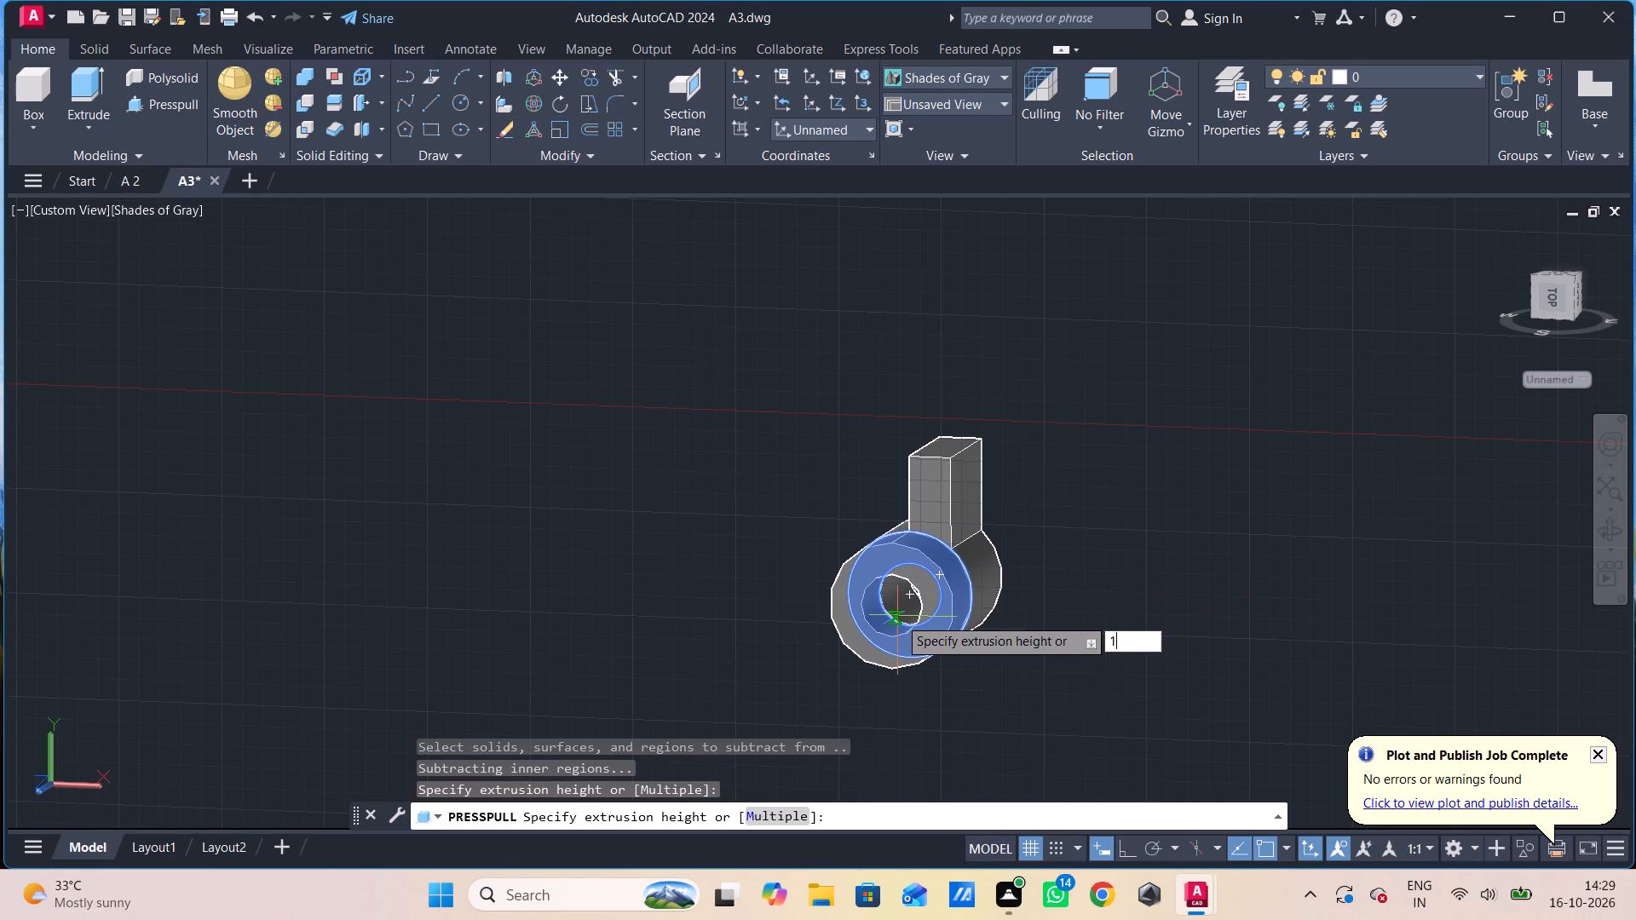
key("0")
key("Return")
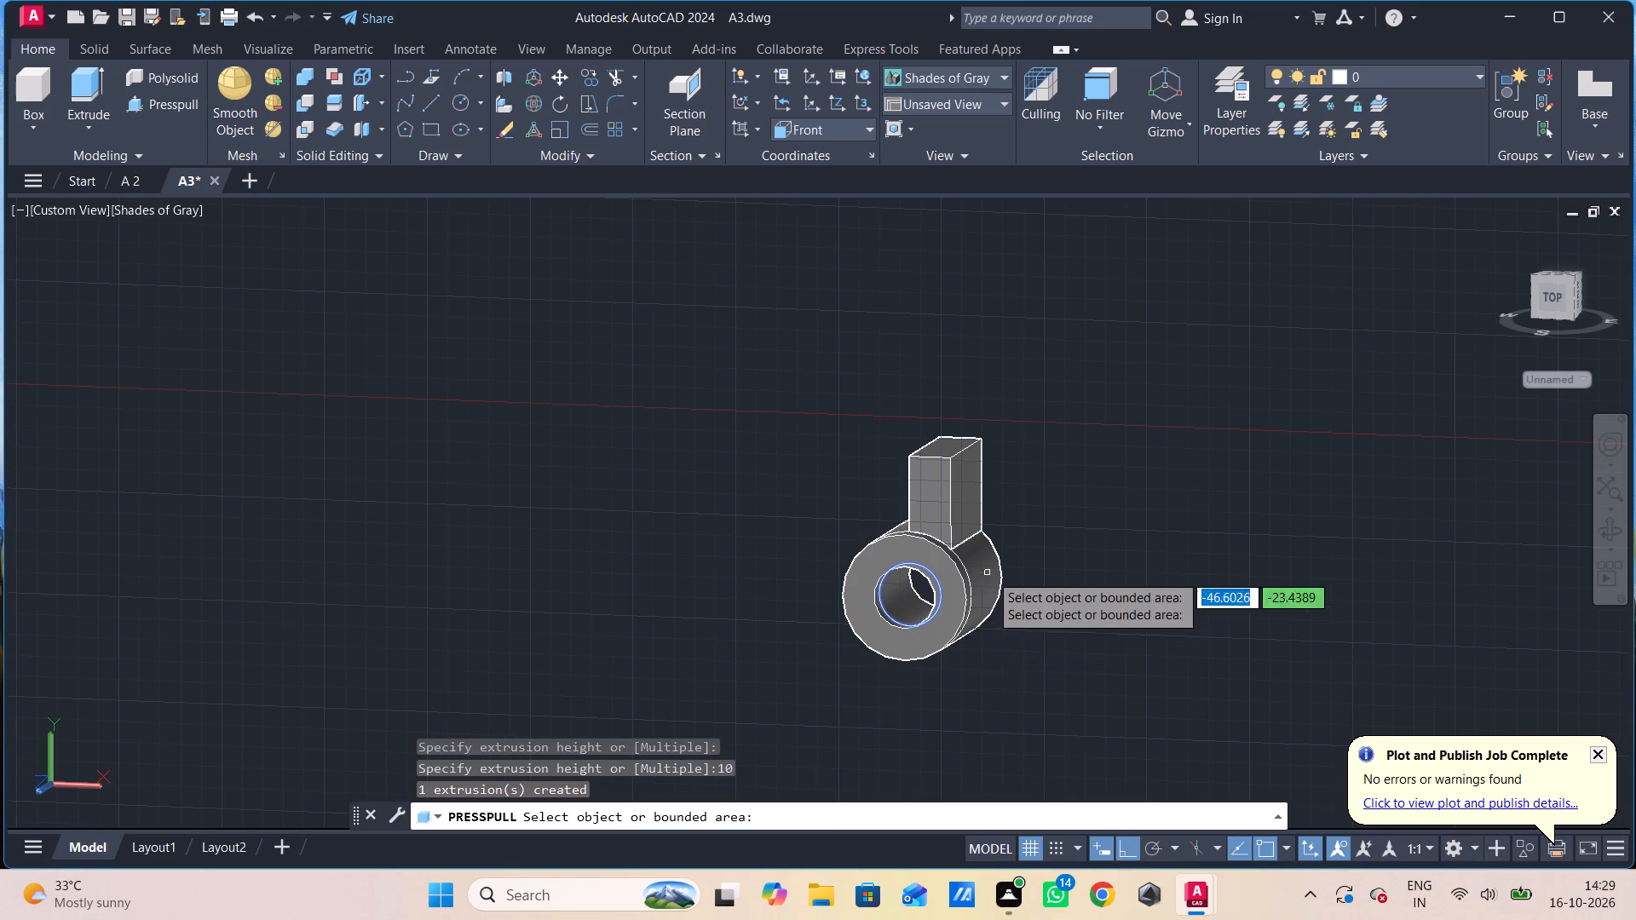
Presspull the ring face at the back end of the hollow cylinder by -10.
middle_click_drag(1023, 565, 815, 631, "shift")
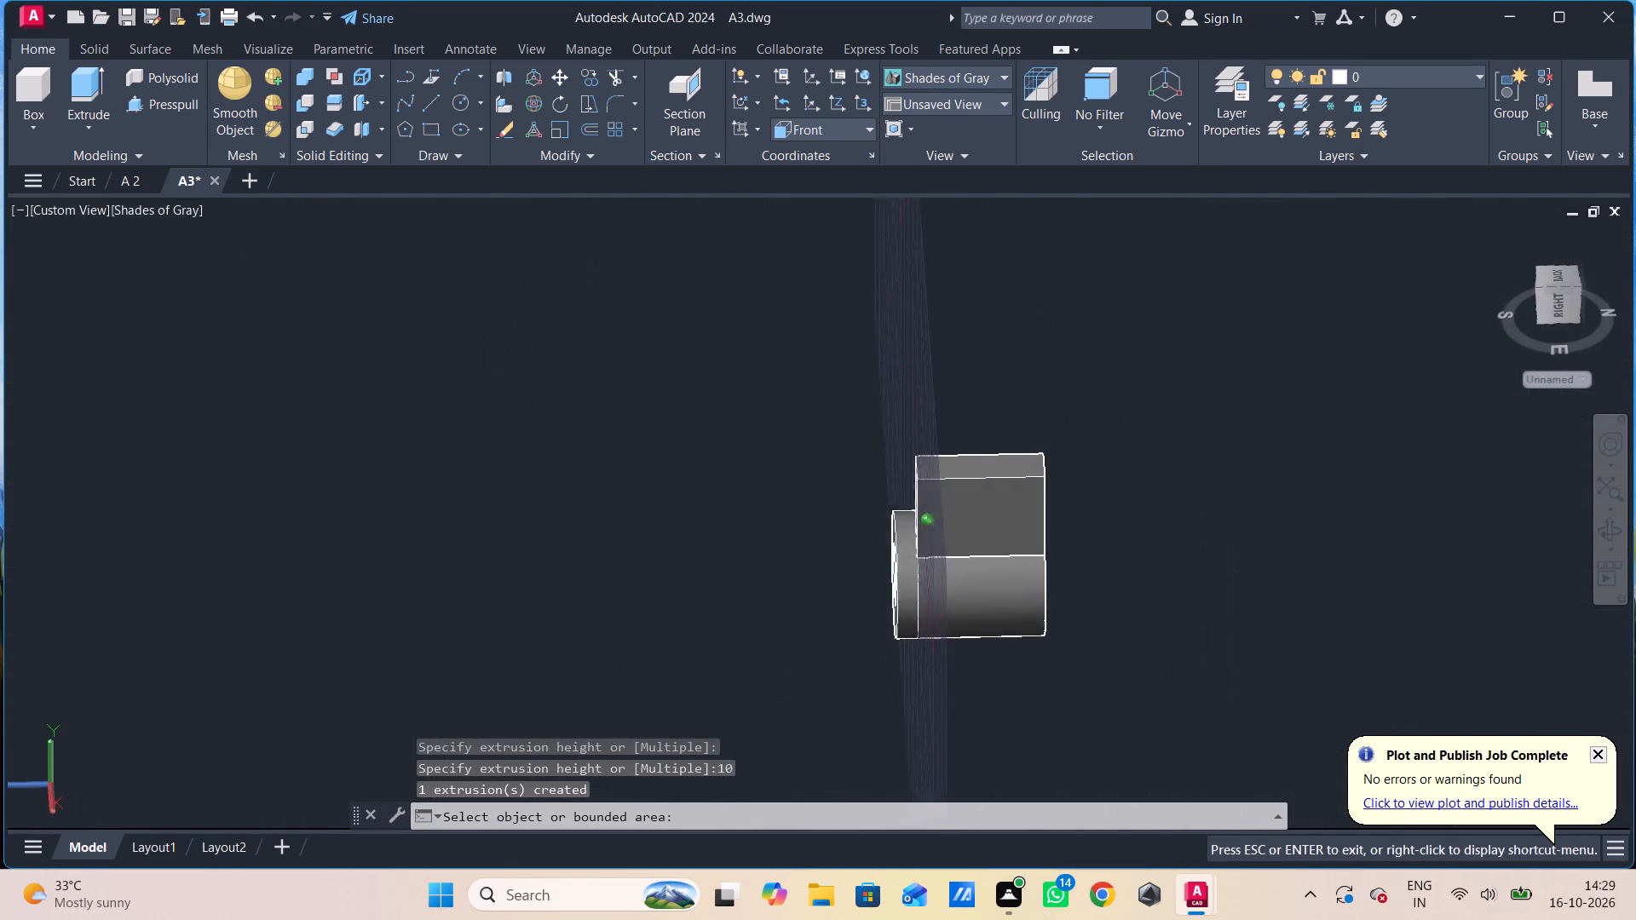
middle_click_drag(815, 631, 811, 629, "shift")
middle_click_drag(1496, 608, 1372, 578, "shift")
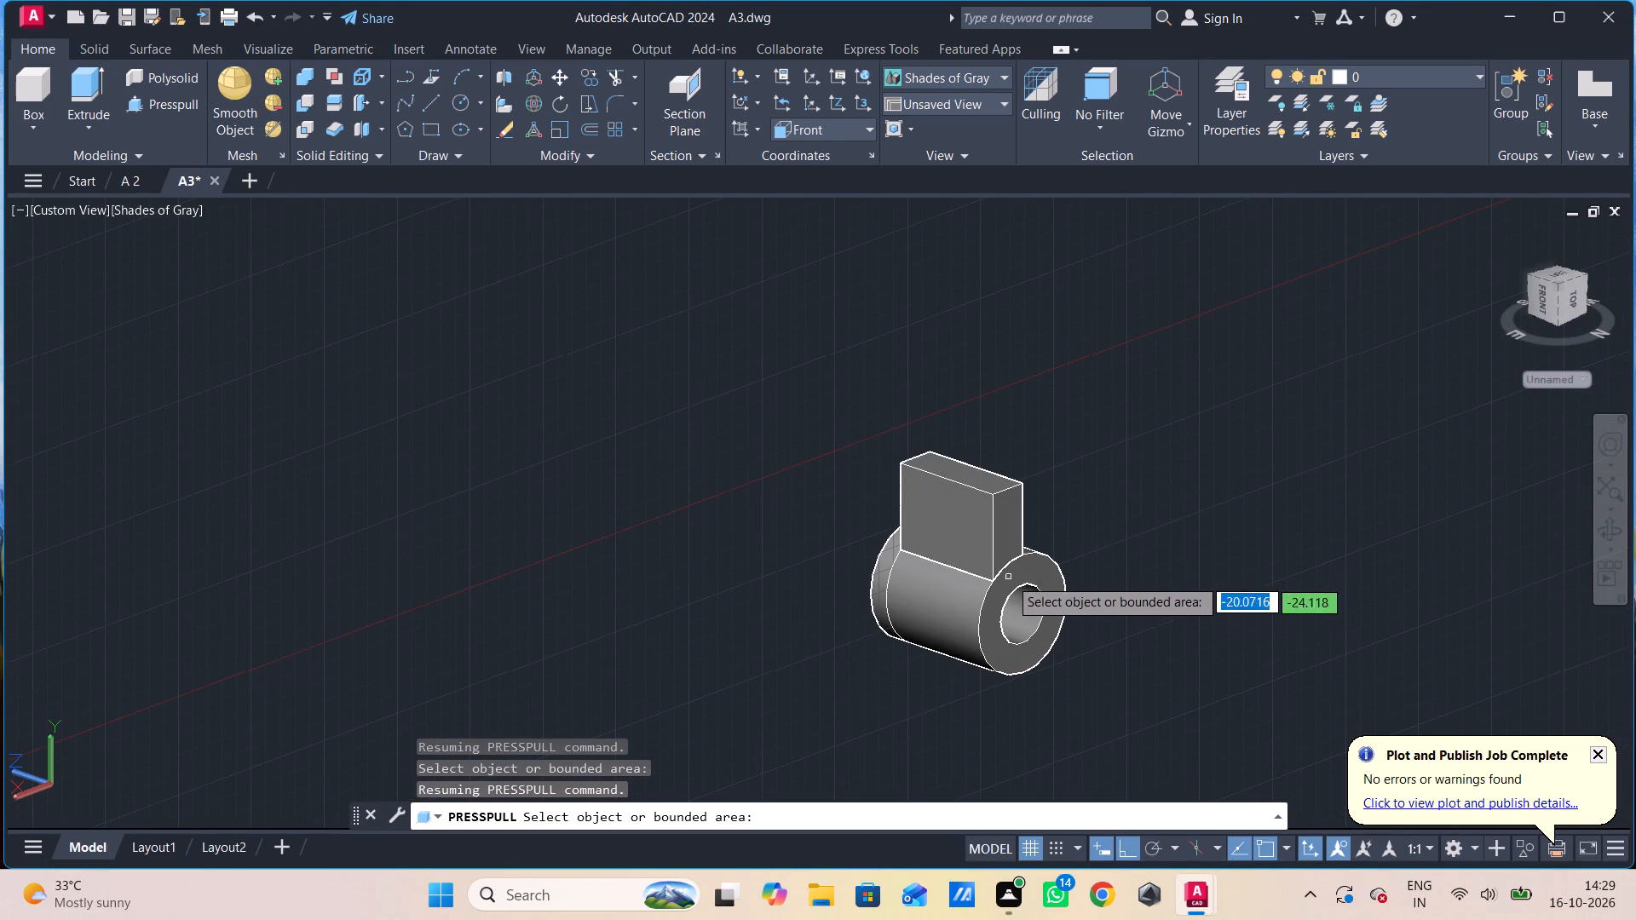
left_click(1020, 571)
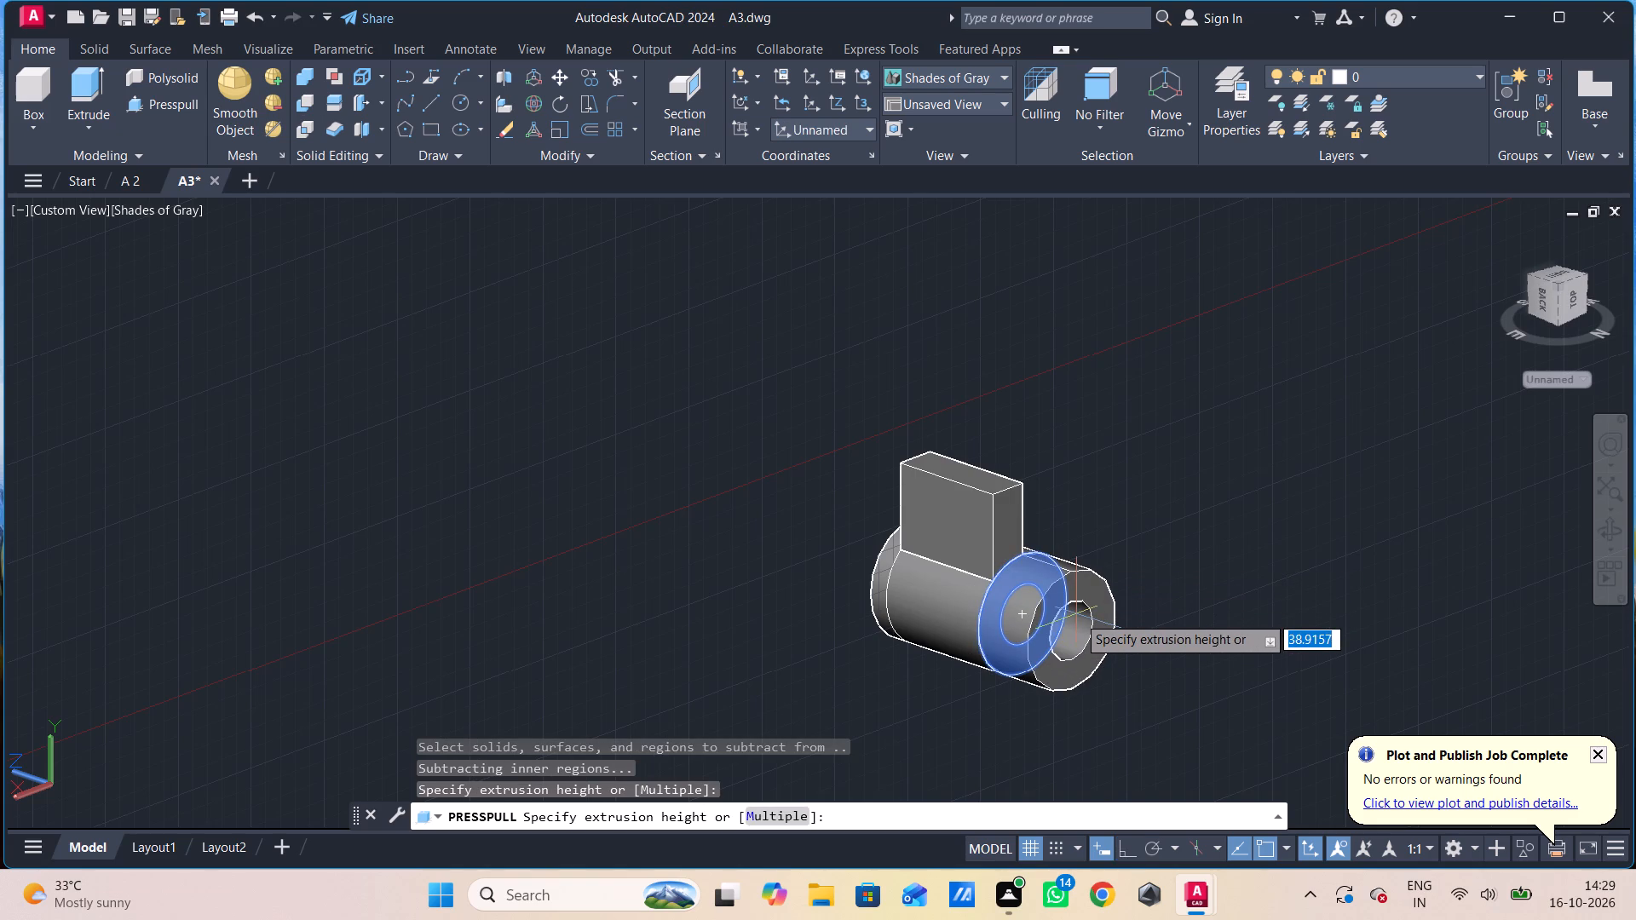
type("-10")
key("Return")
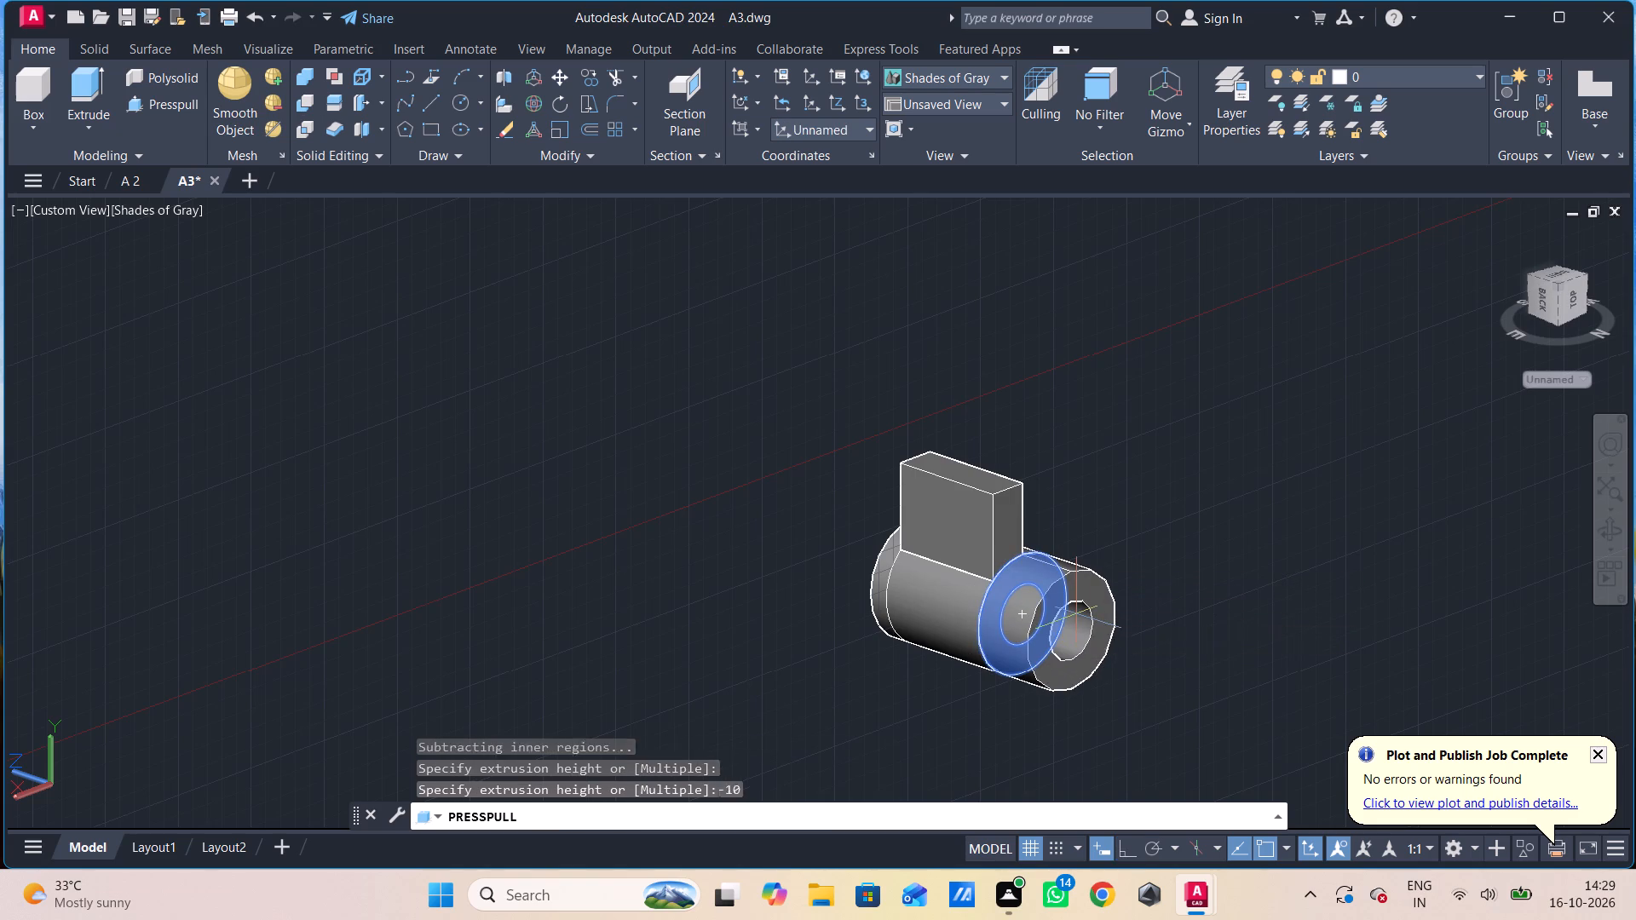
Presspull the hollow cylinder's back ring face outward by 20.
middle_click_drag(1053, 617, 1069, 560, "shift")
left_click(1023, 549)
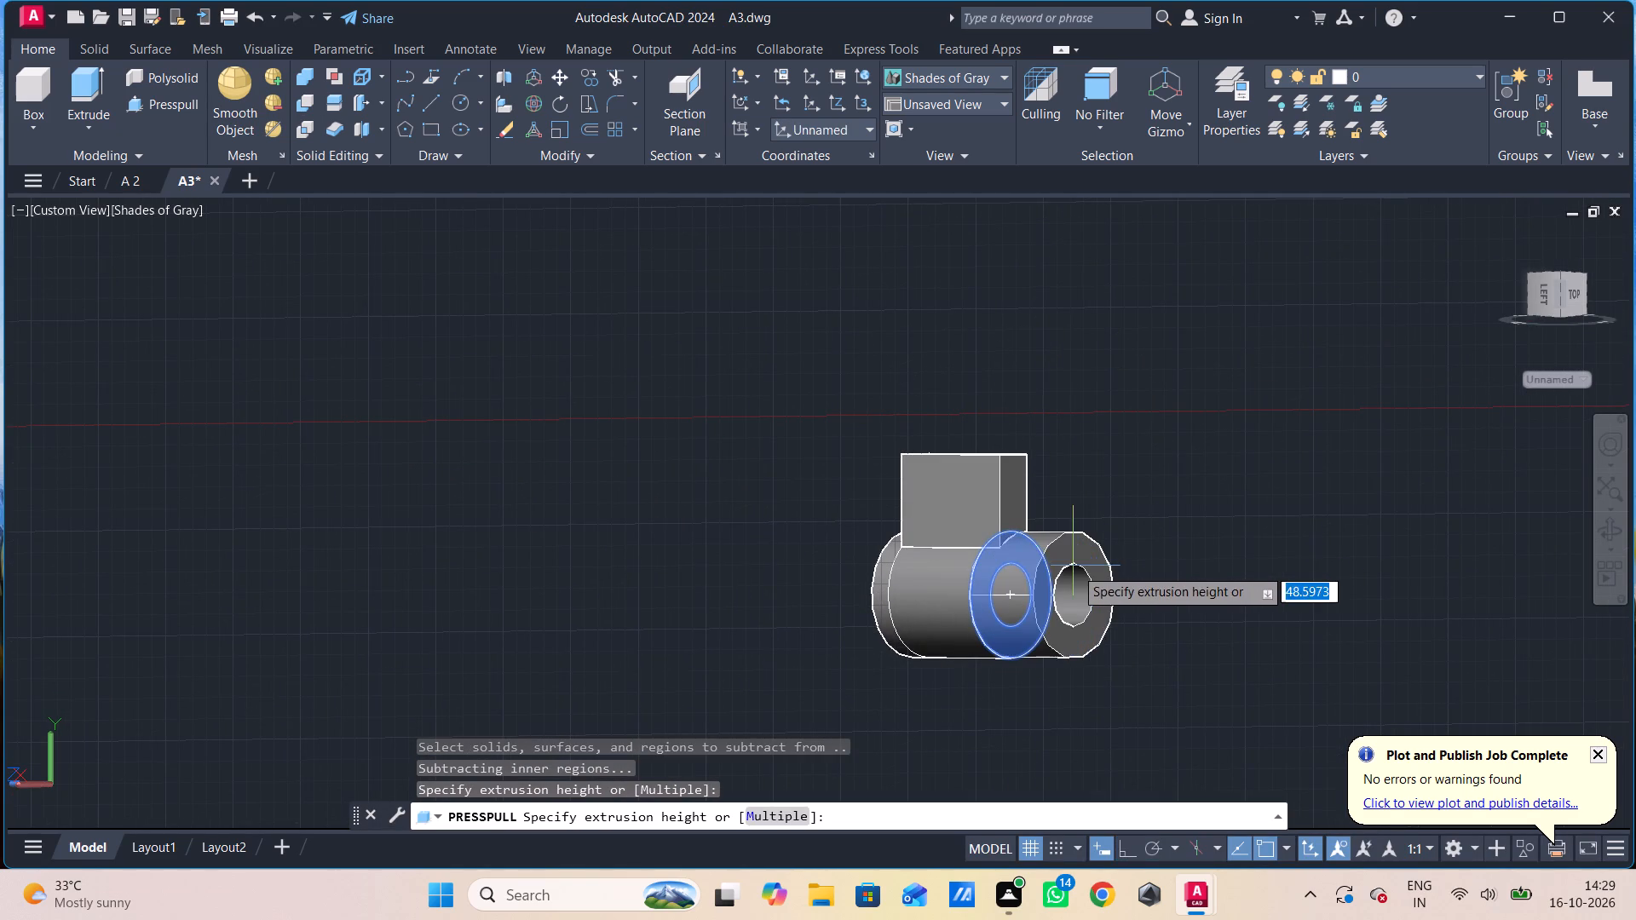
type("20")
key("Return")
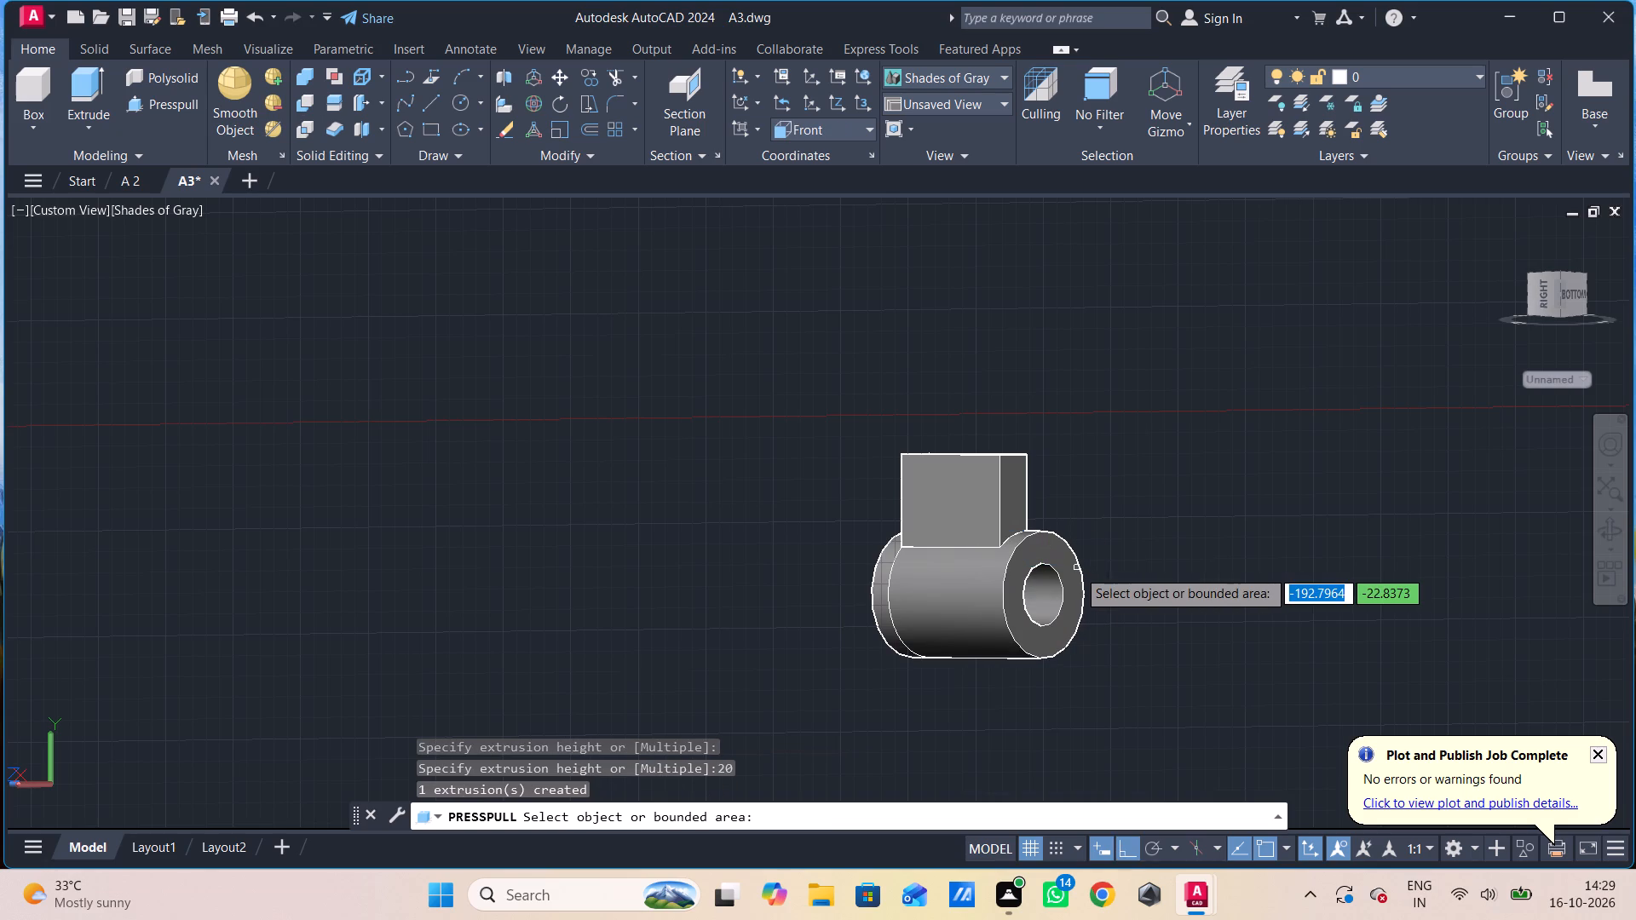
Examine both ends of the hollow cylinder and how far they extend past the block from several sides.
middle_click_drag(1077, 569, 1188, 646, "shift")
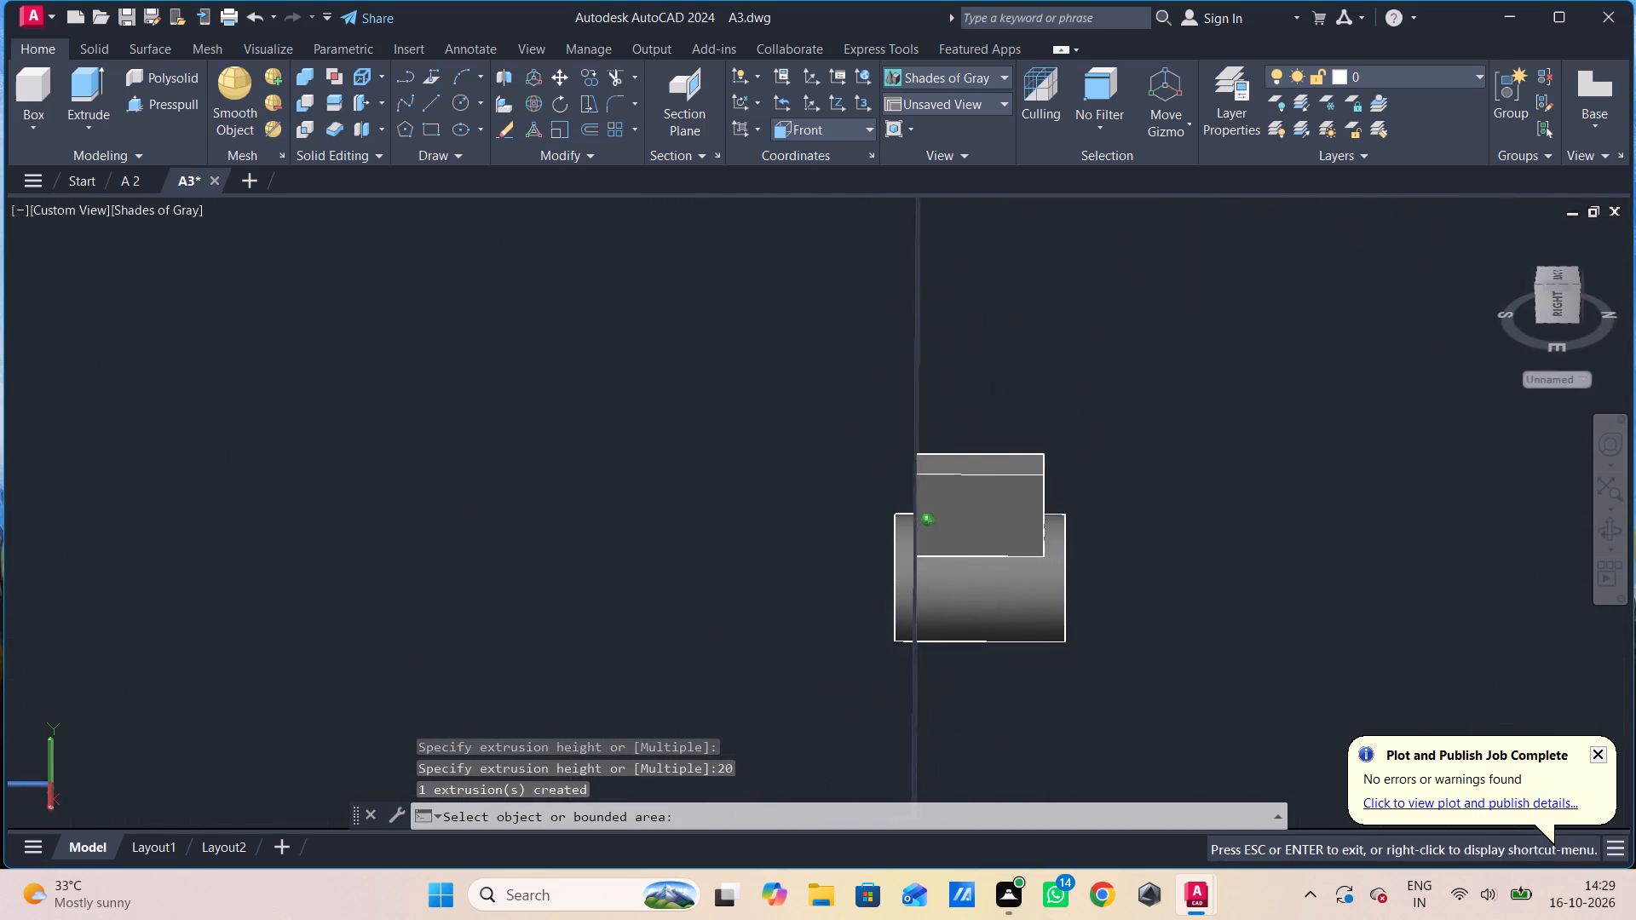
middle_click_drag(1188, 646, 1540, 587, "shift")
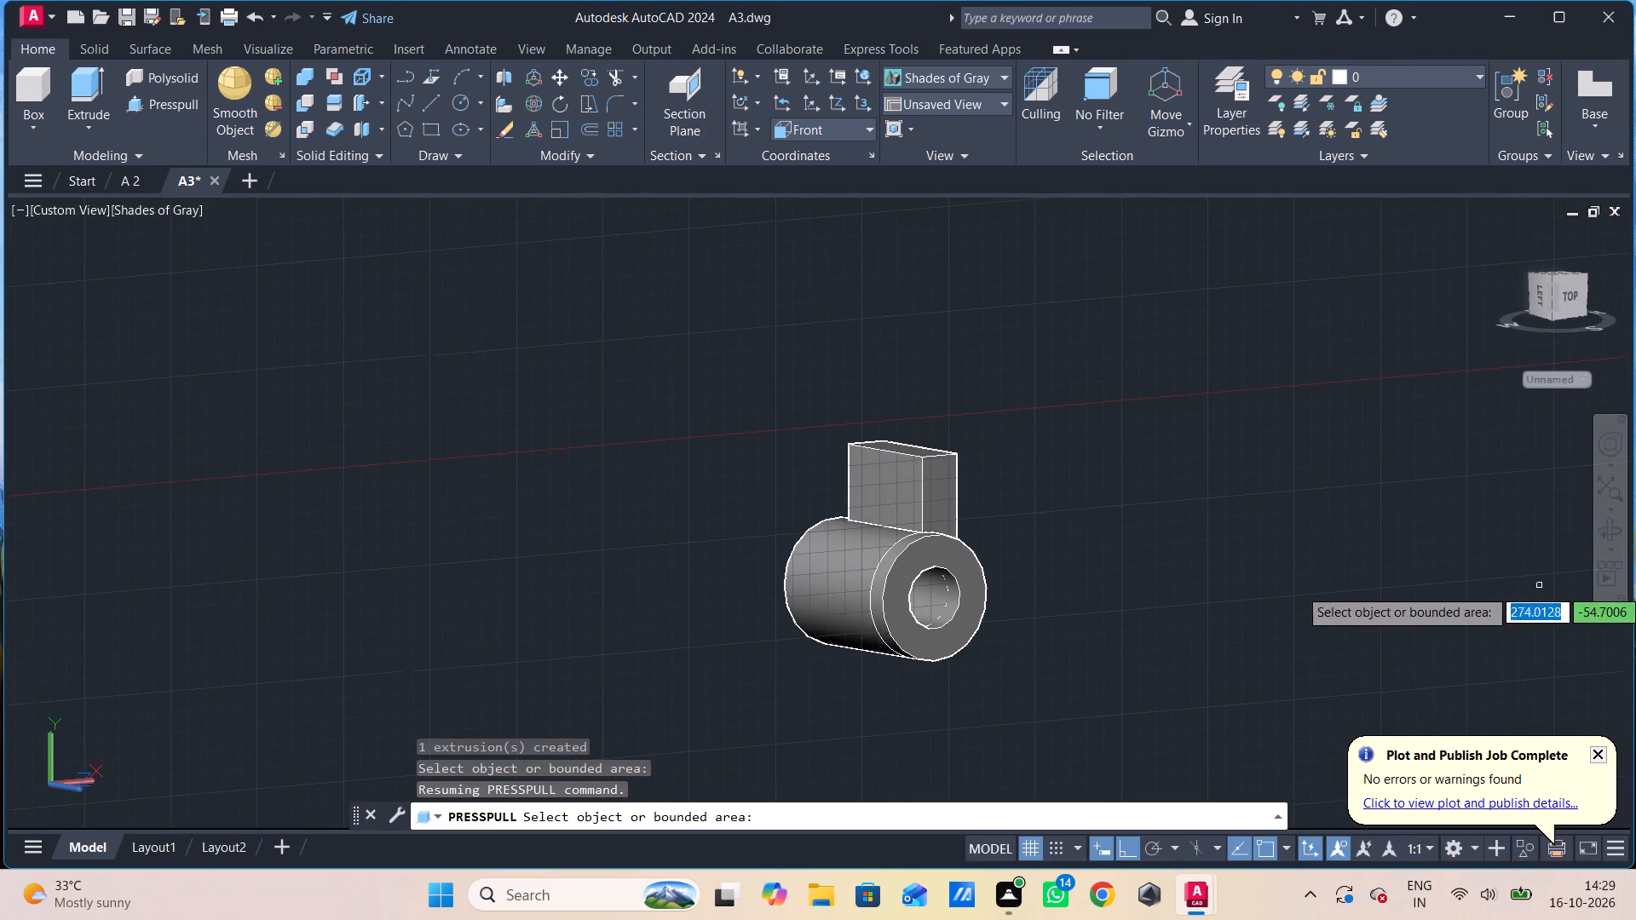
middle_click_drag(1392, 599, 1018, 658, "shift")
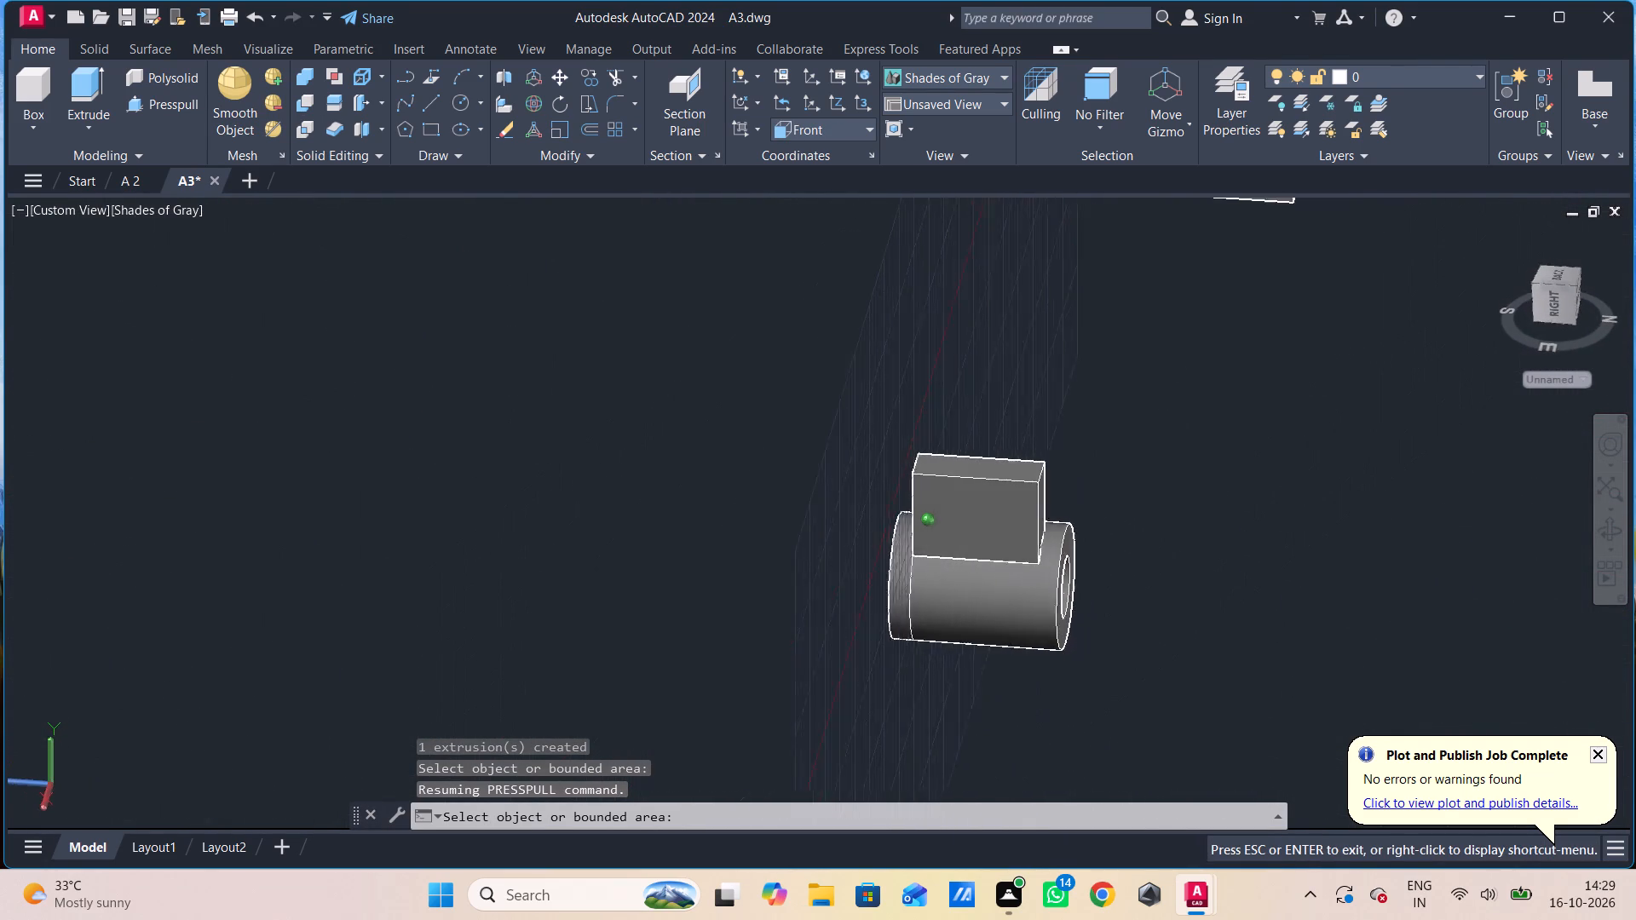
middle_click_drag(1018, 658, 1046, 632, "shift")
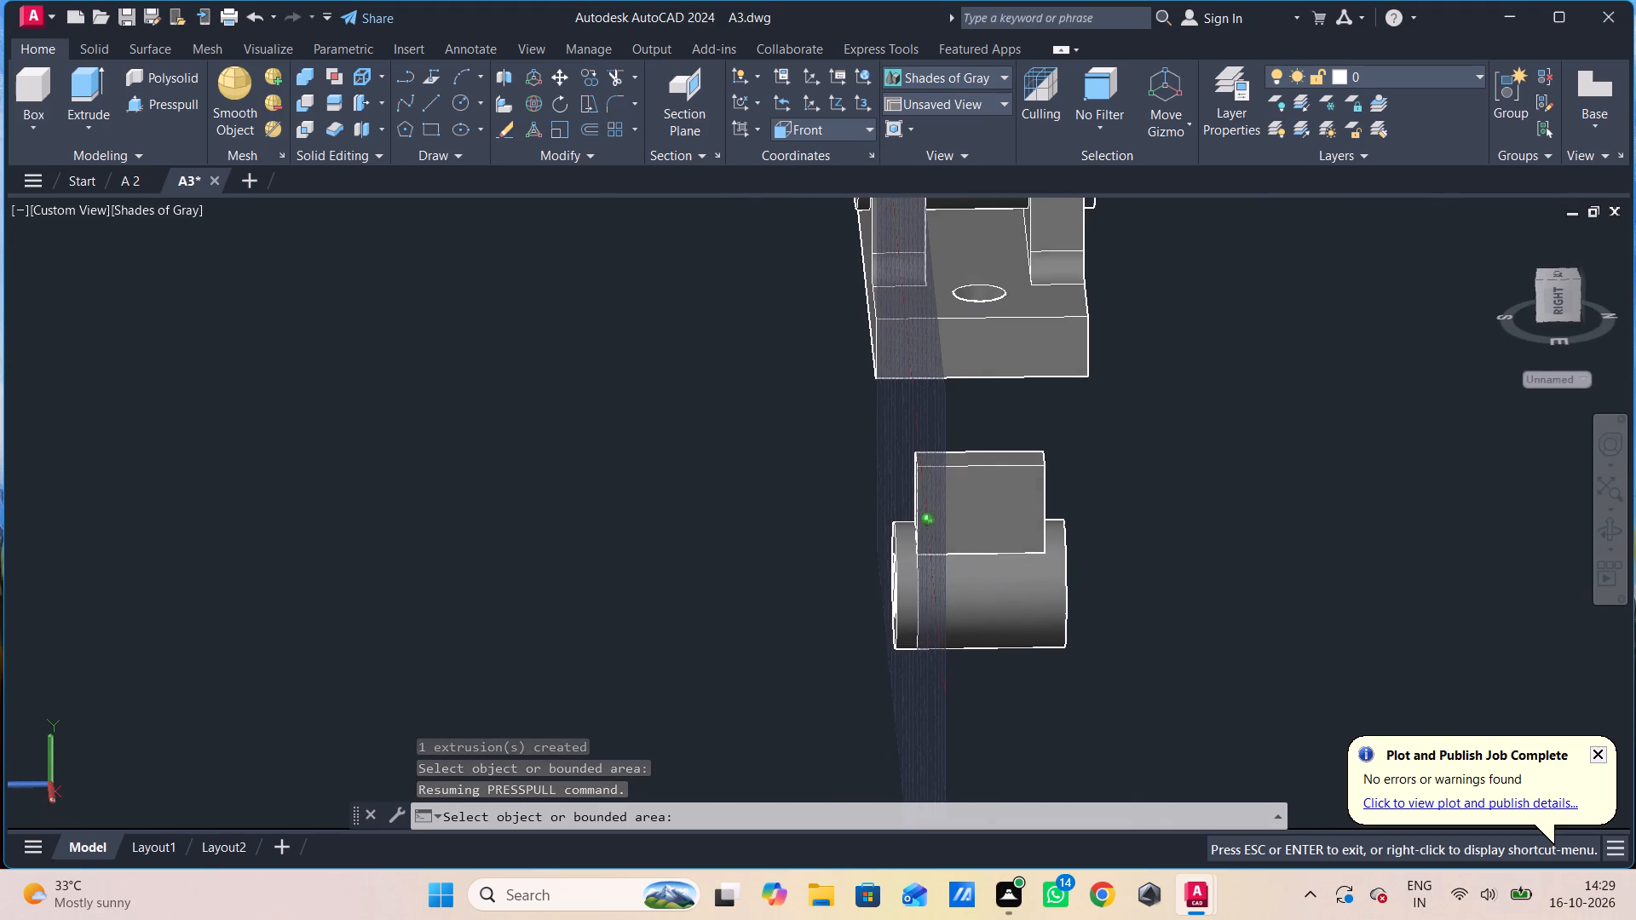
middle_click_drag(1046, 632, 1030, 619, "shift")
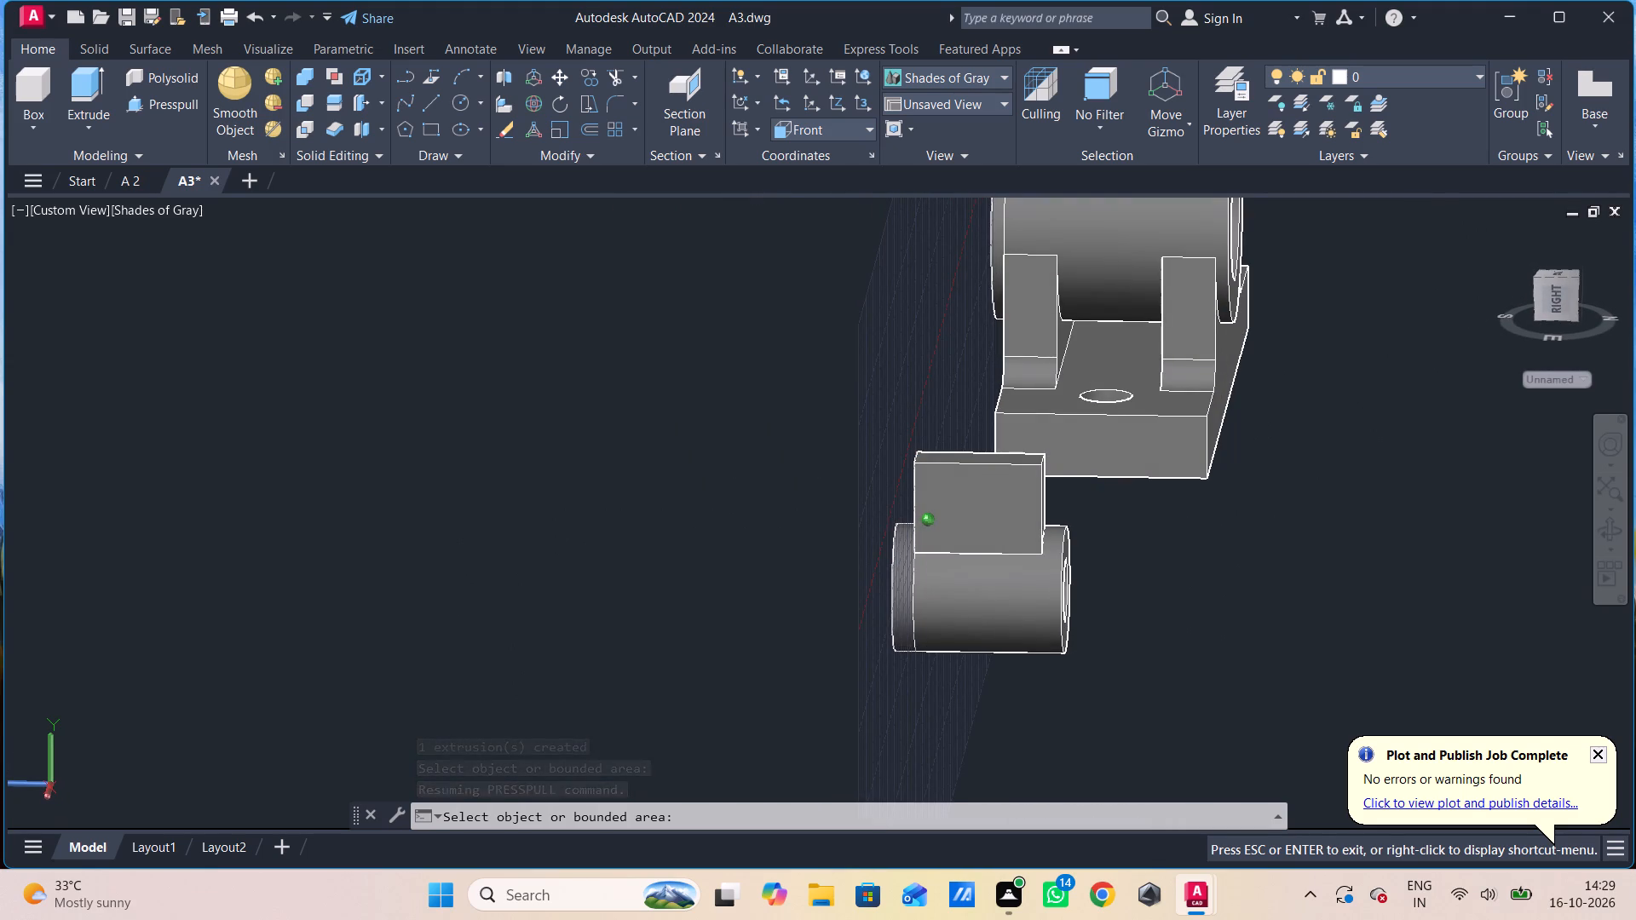
middle_click_drag(1030, 619, 1205, 601, "shift")
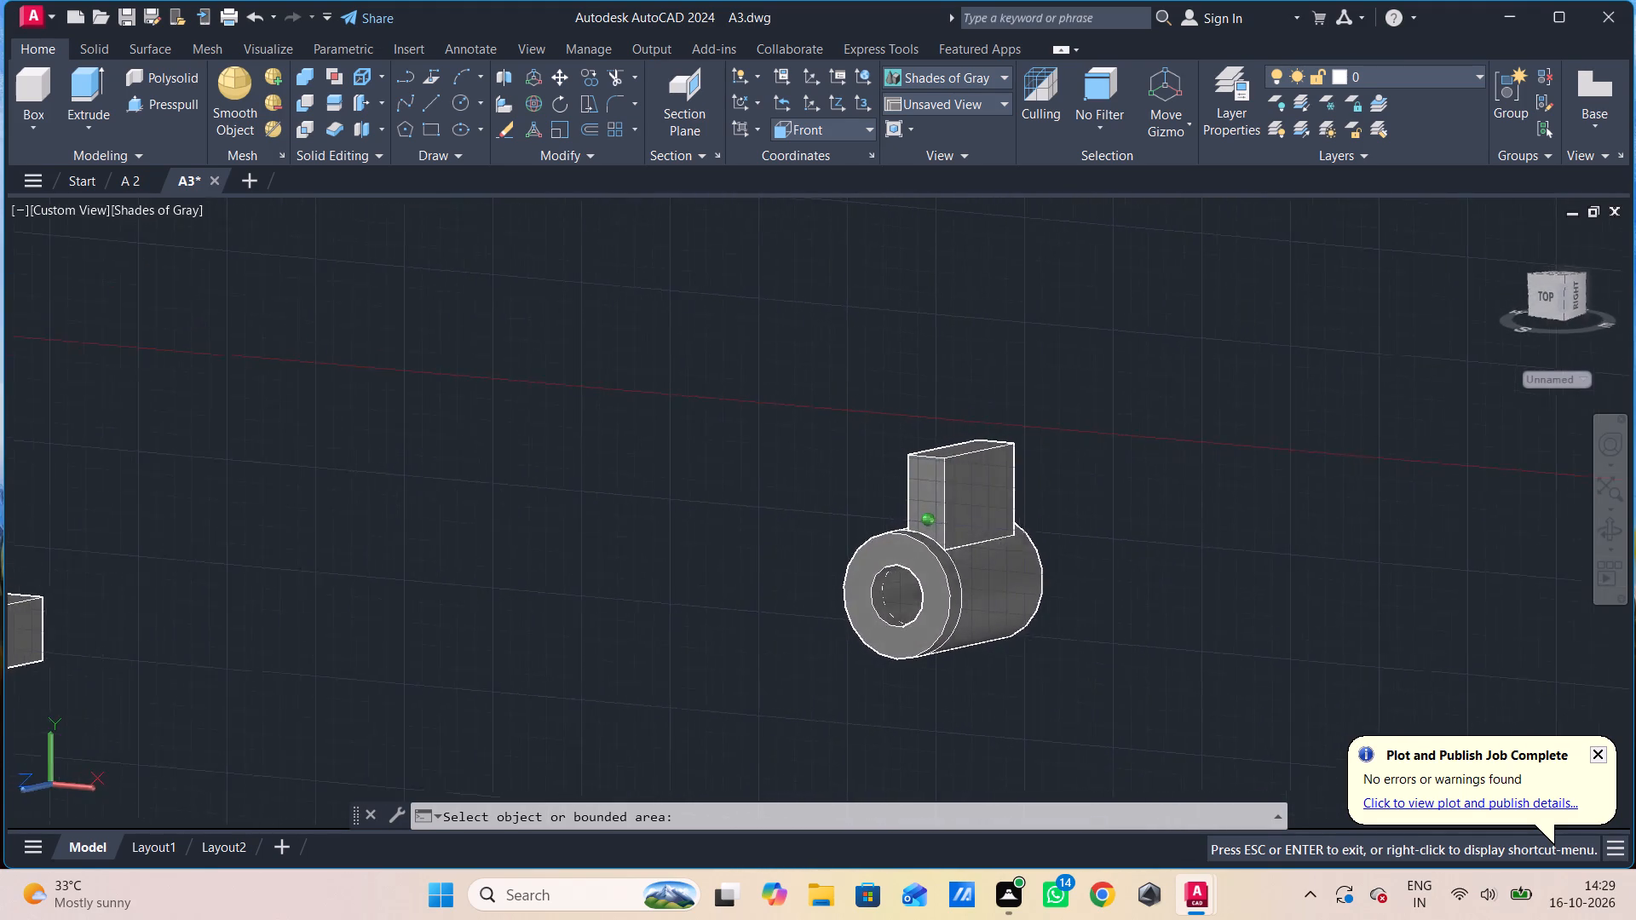
middle_click_drag(1205, 601, 1296, 595, "shift")
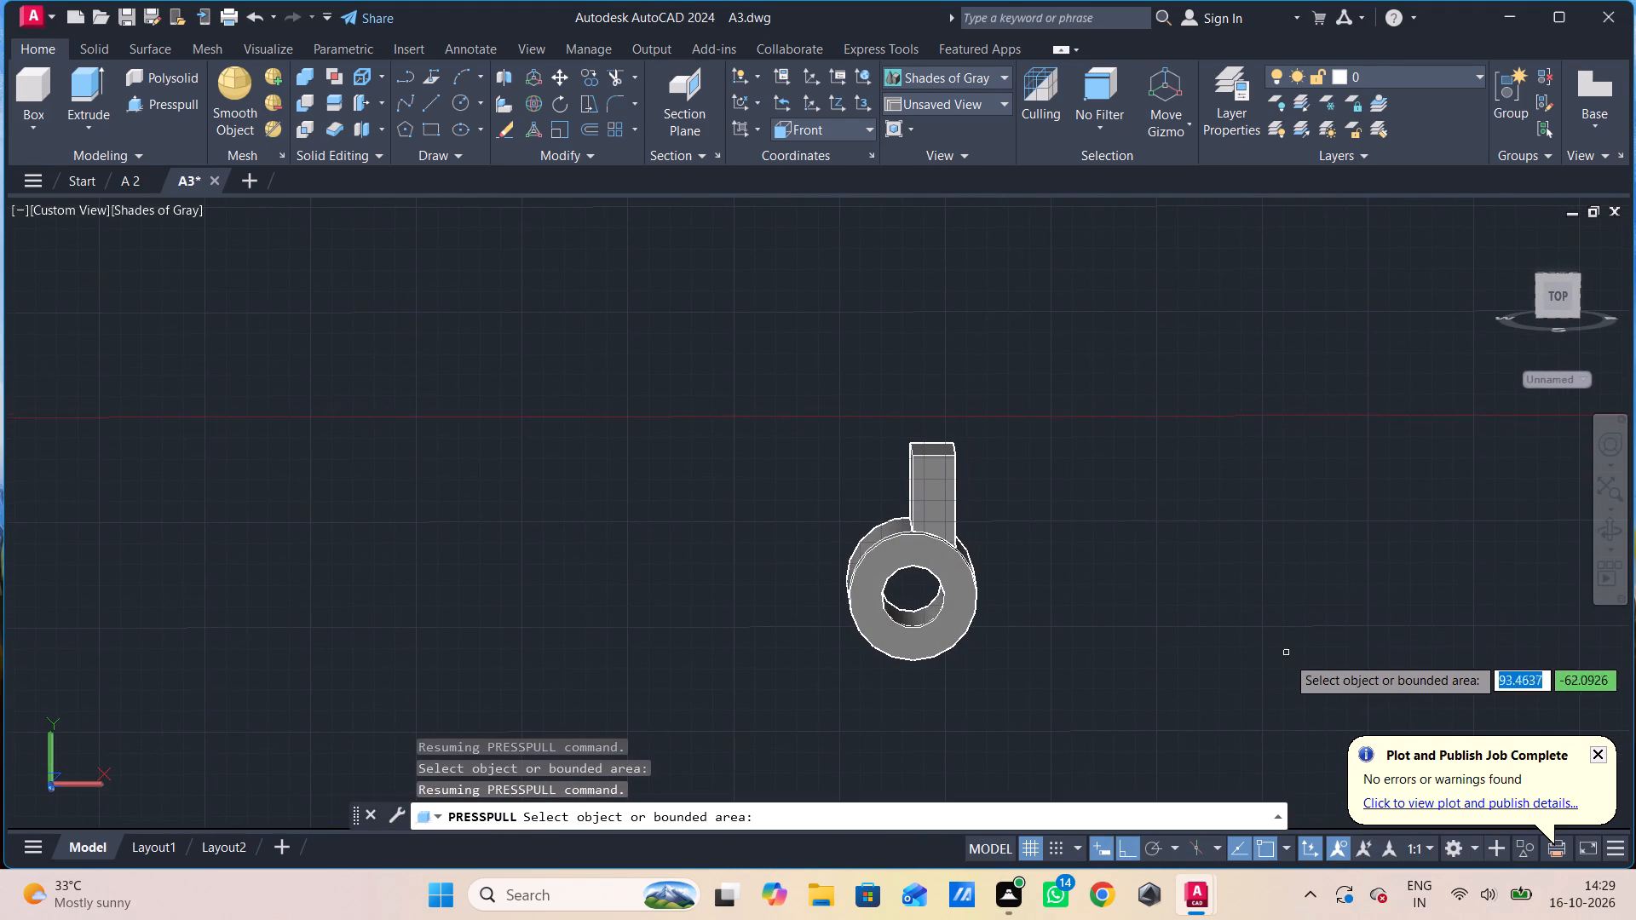
key("Escape")
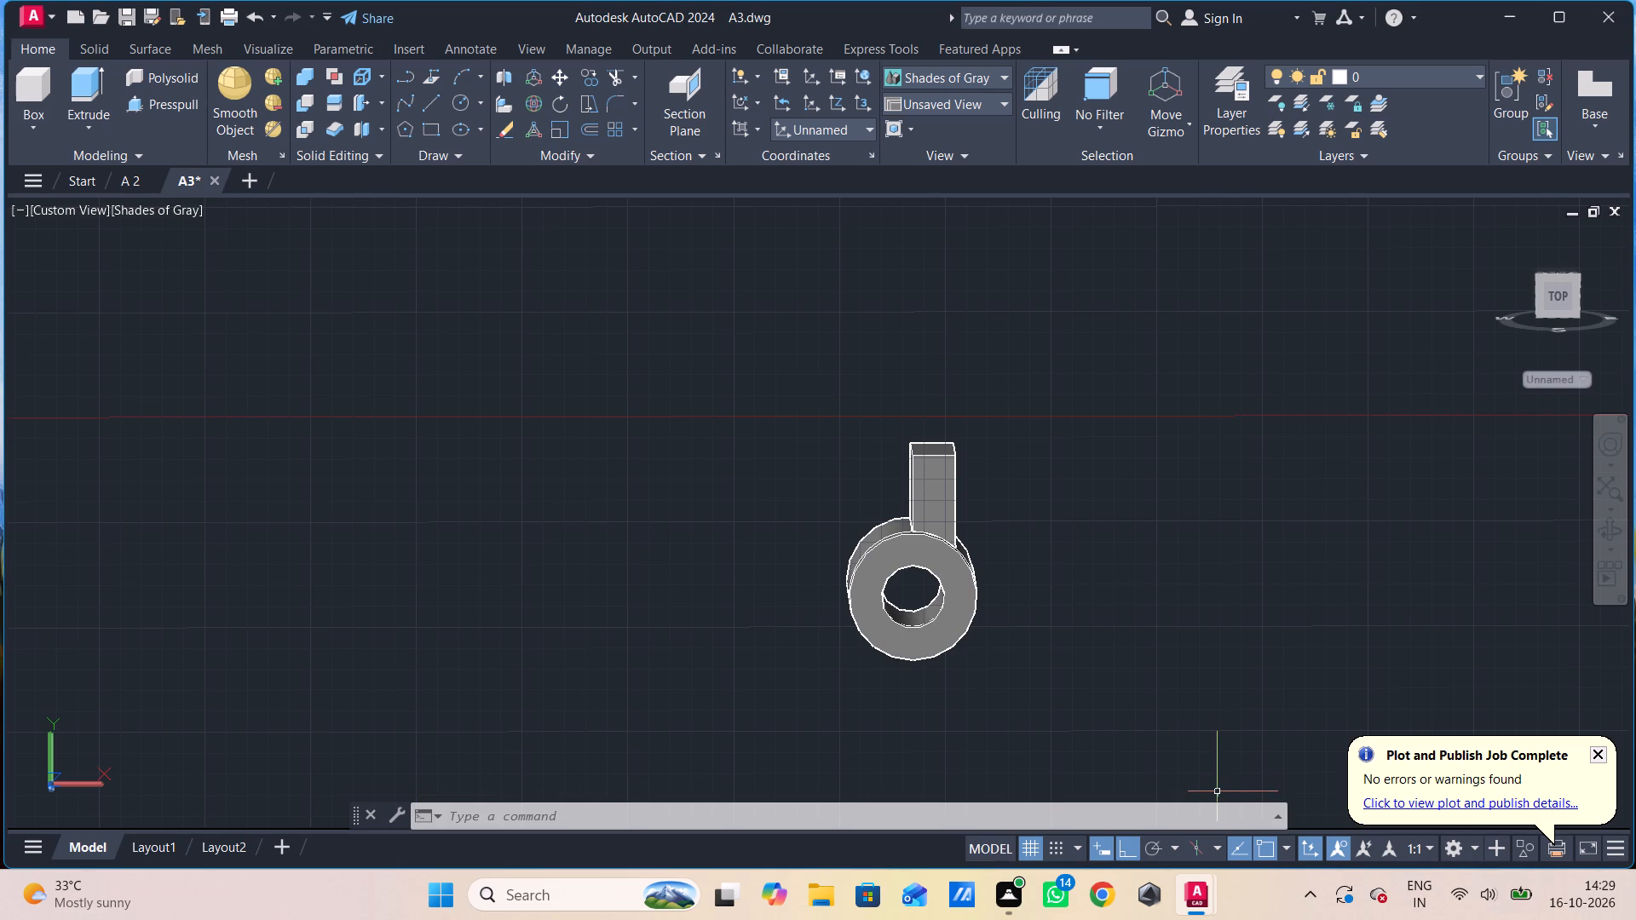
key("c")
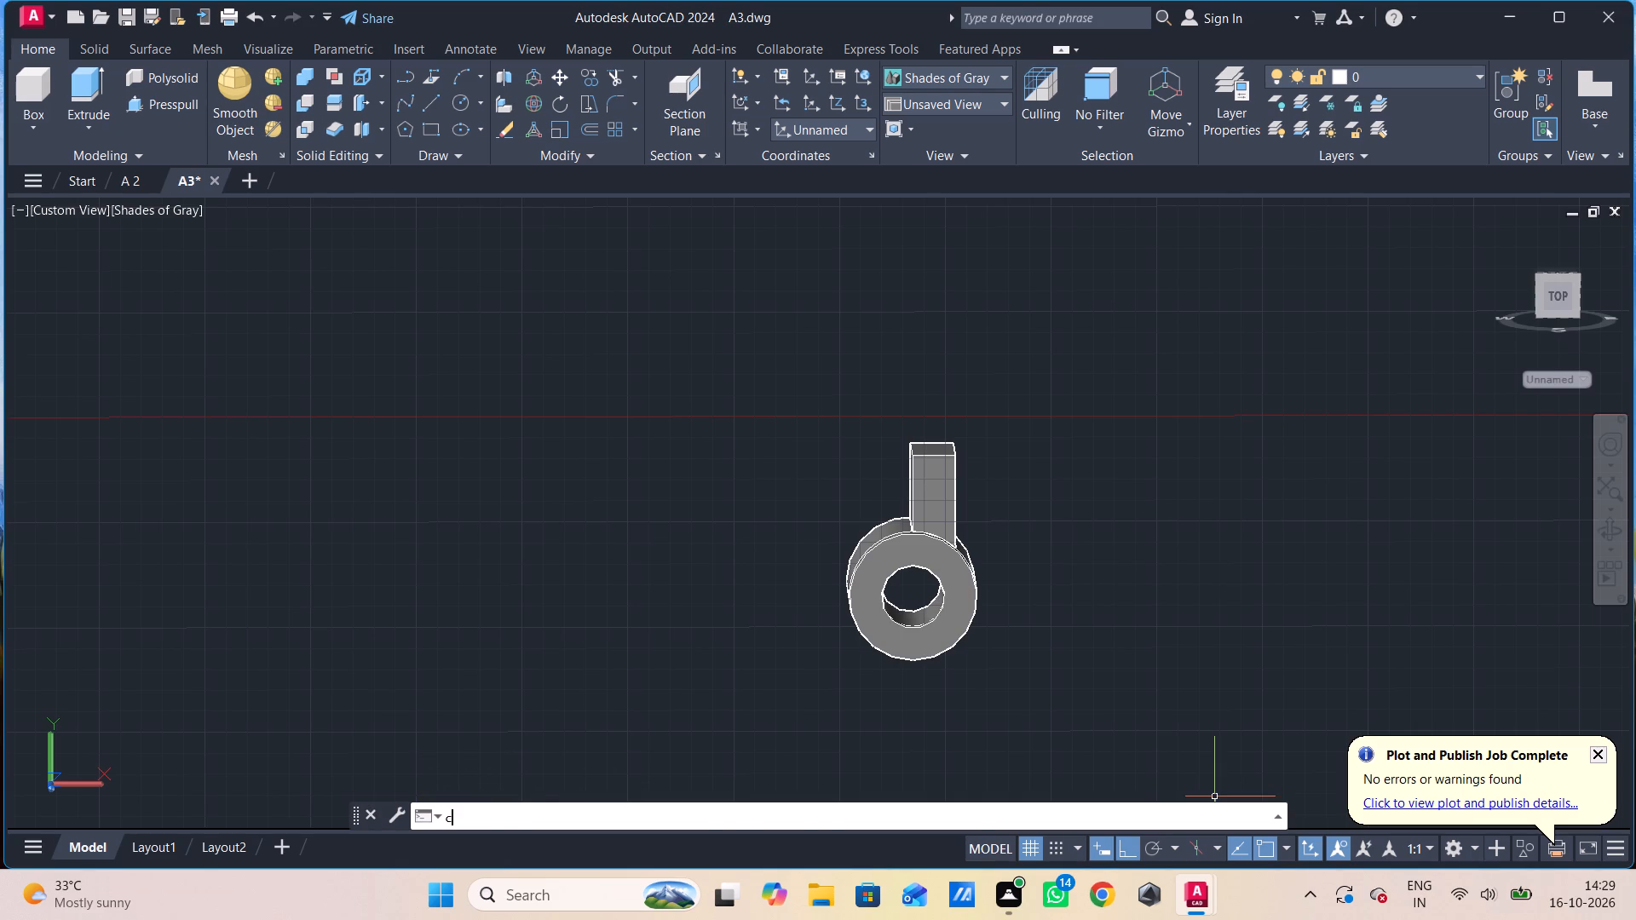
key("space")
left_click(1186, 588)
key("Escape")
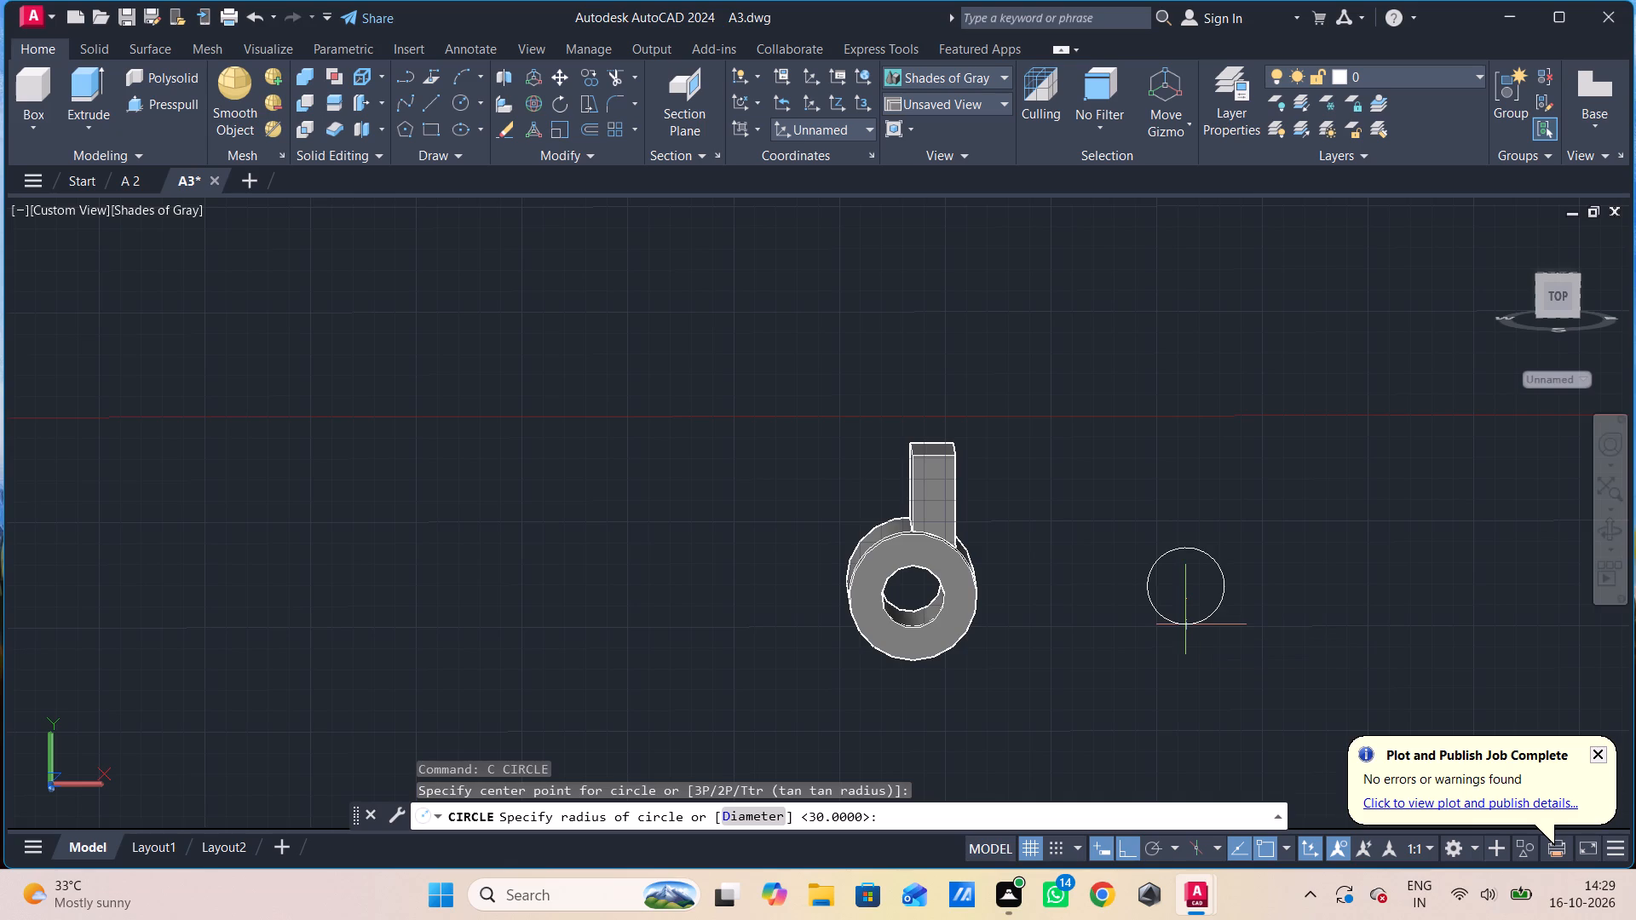
In the Front view, draw a circle of radius 30 in the empty space beside the cylinder-and-block part.
left_click(74, 209)
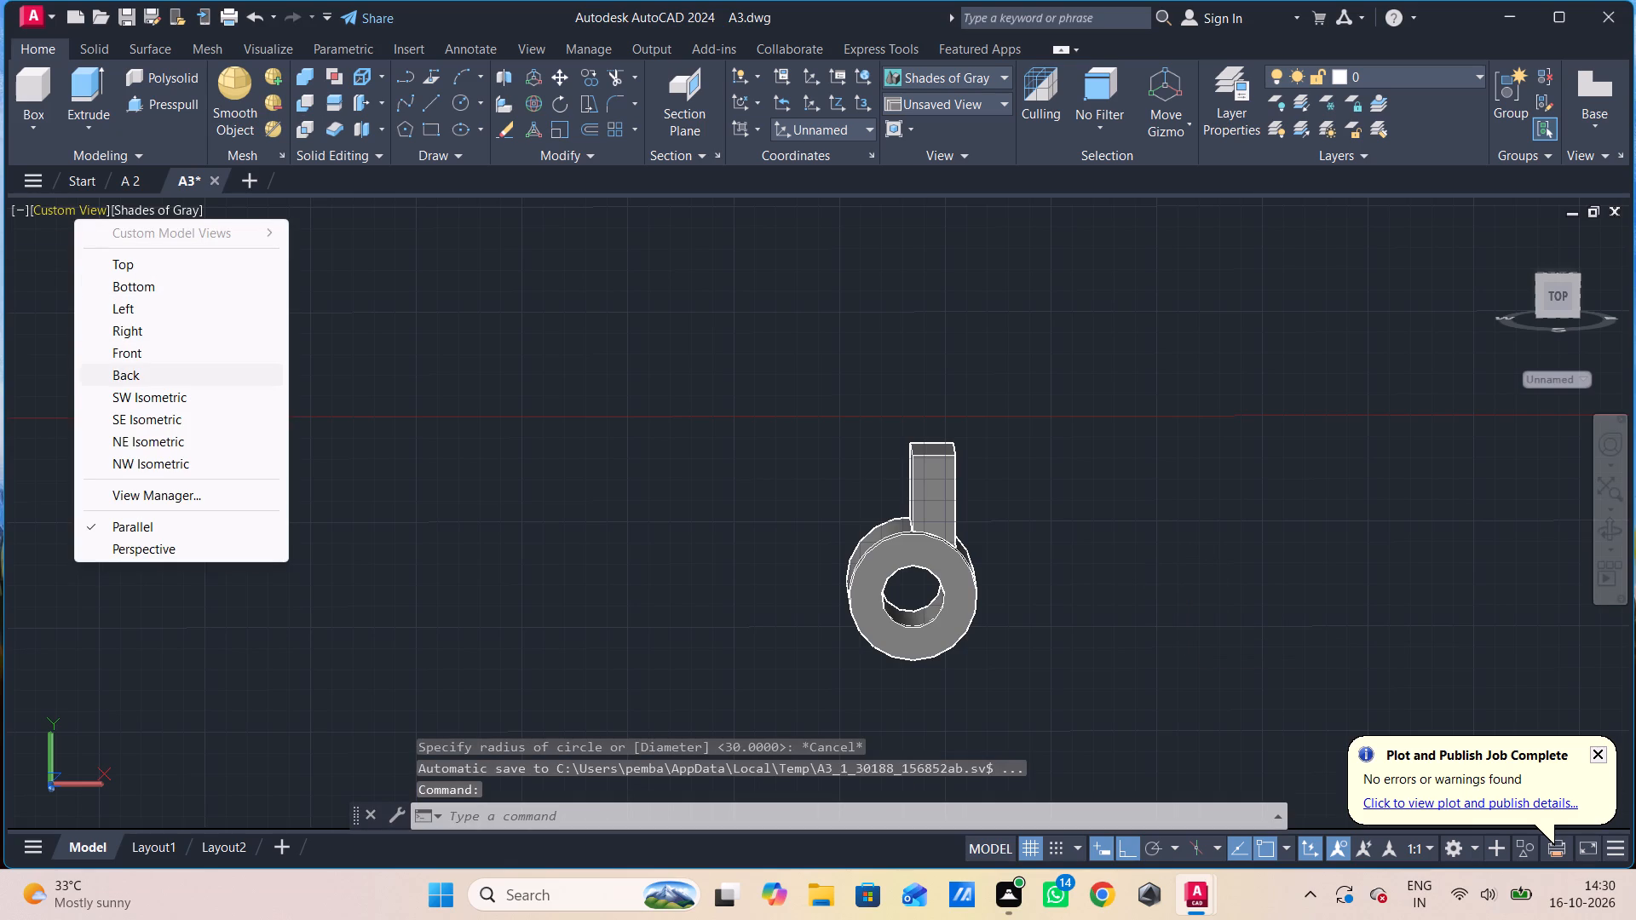
left_click(135, 351)
middle_click_drag(444, 431, 241, 432)
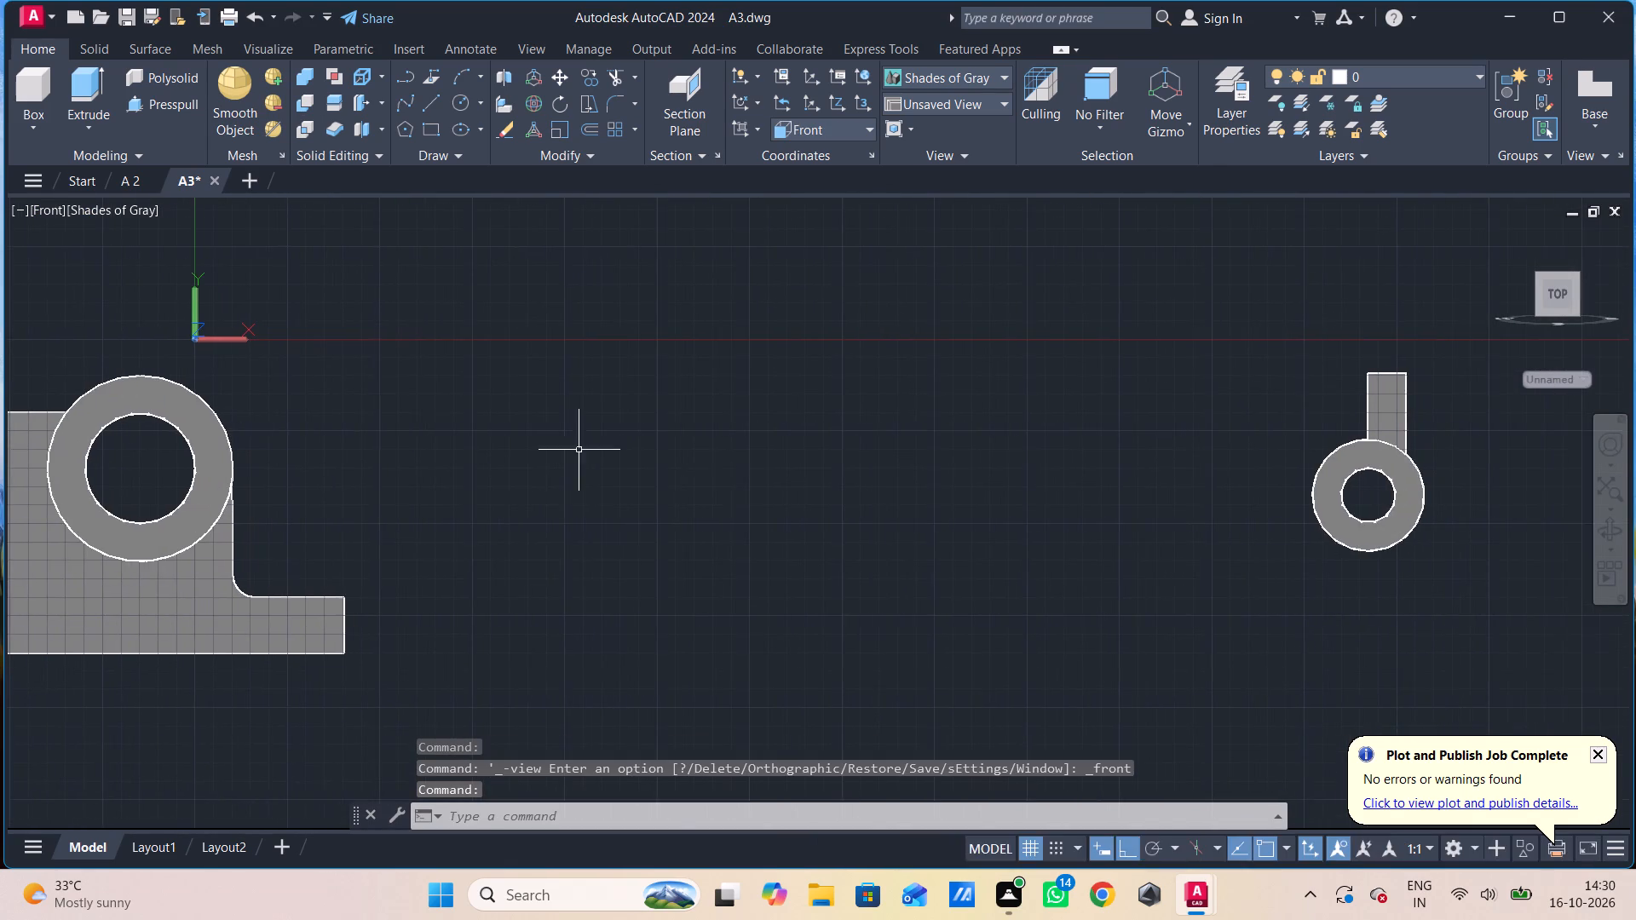
middle_click_drag(1557, 653, 1005, 614)
scroll(1006, 594, "up", 1)
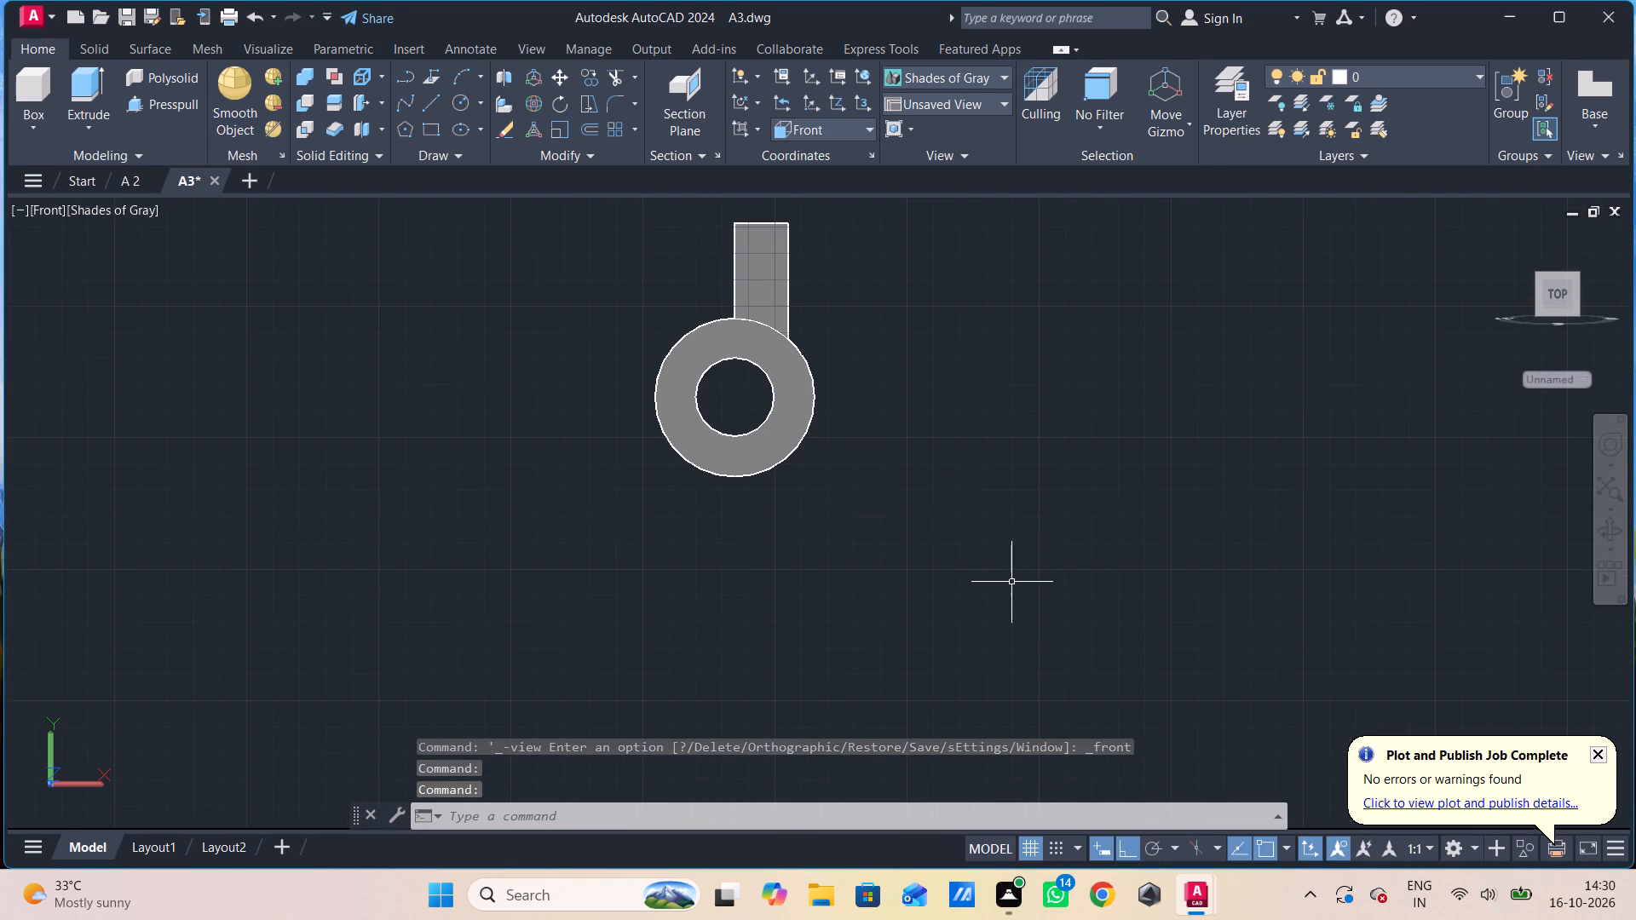
key("c")
key("space")
left_click(1116, 485)
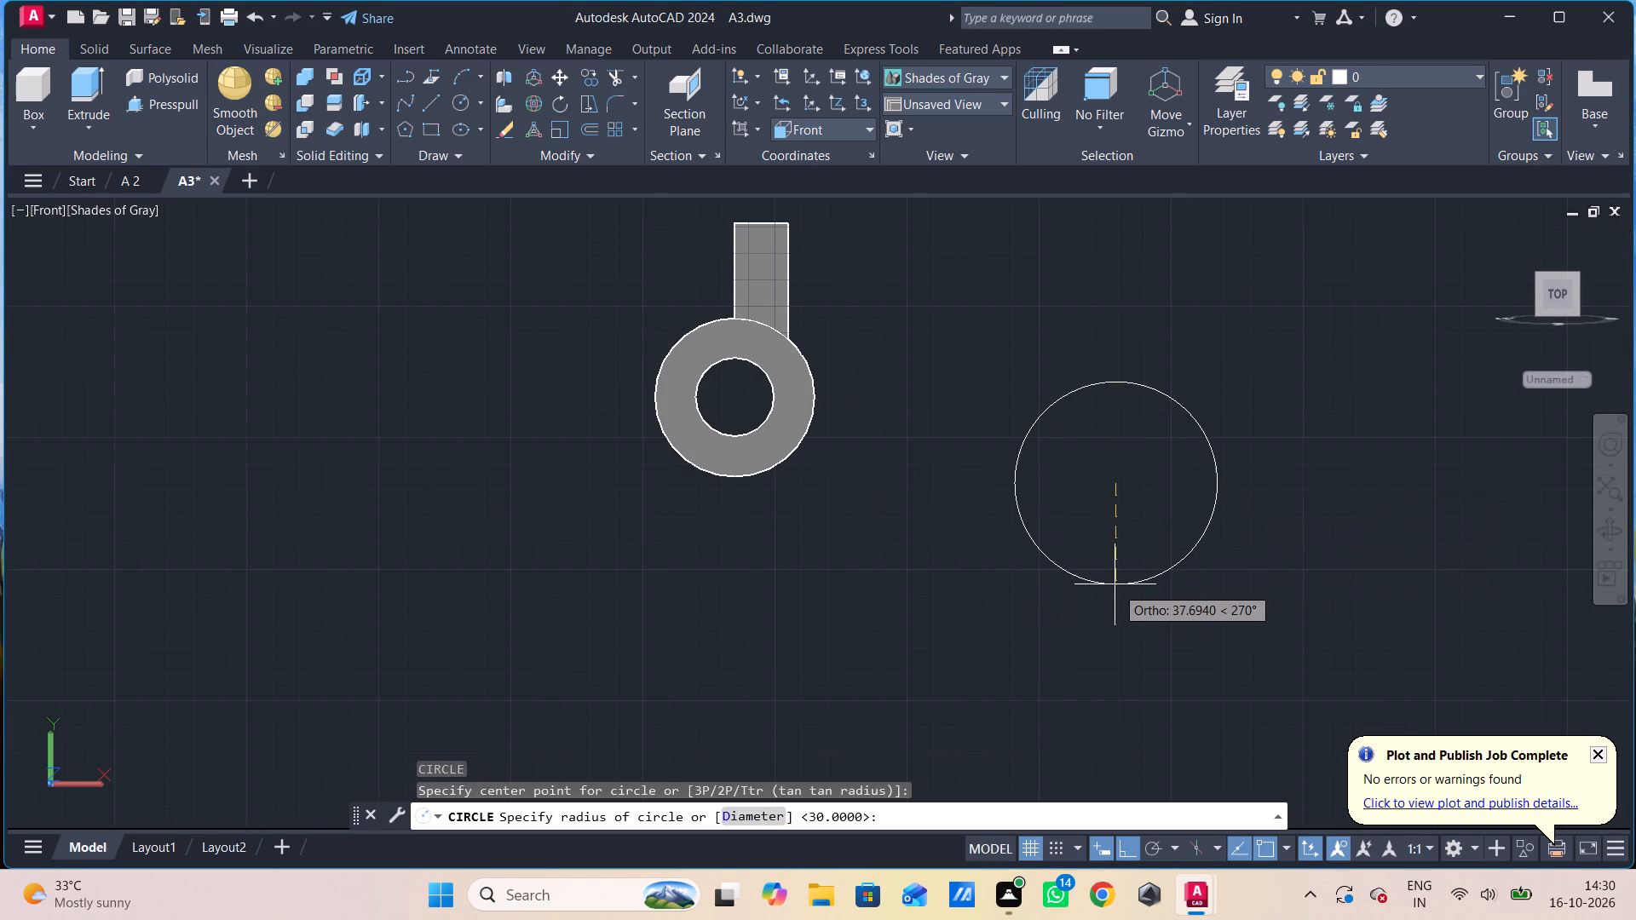
key("3")
key("0")
key("Return")
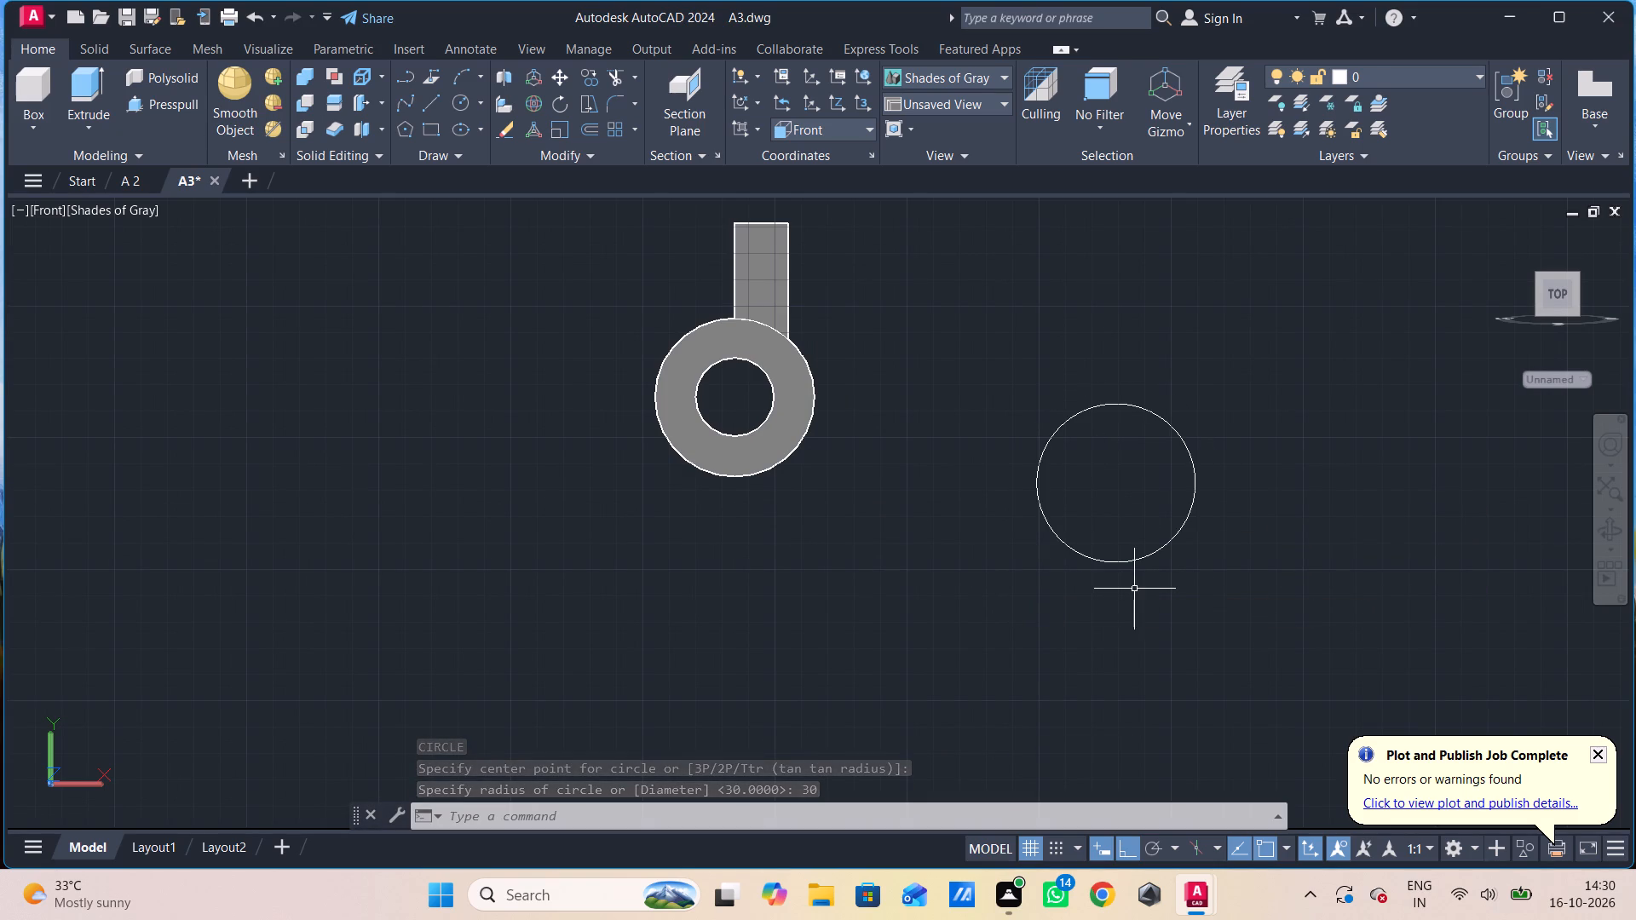
Draw a line 36 up from the new circle's top quadrant, continuing with a sloped line down to the circle's side nearer the cylinder part.
type("l")
key("space")
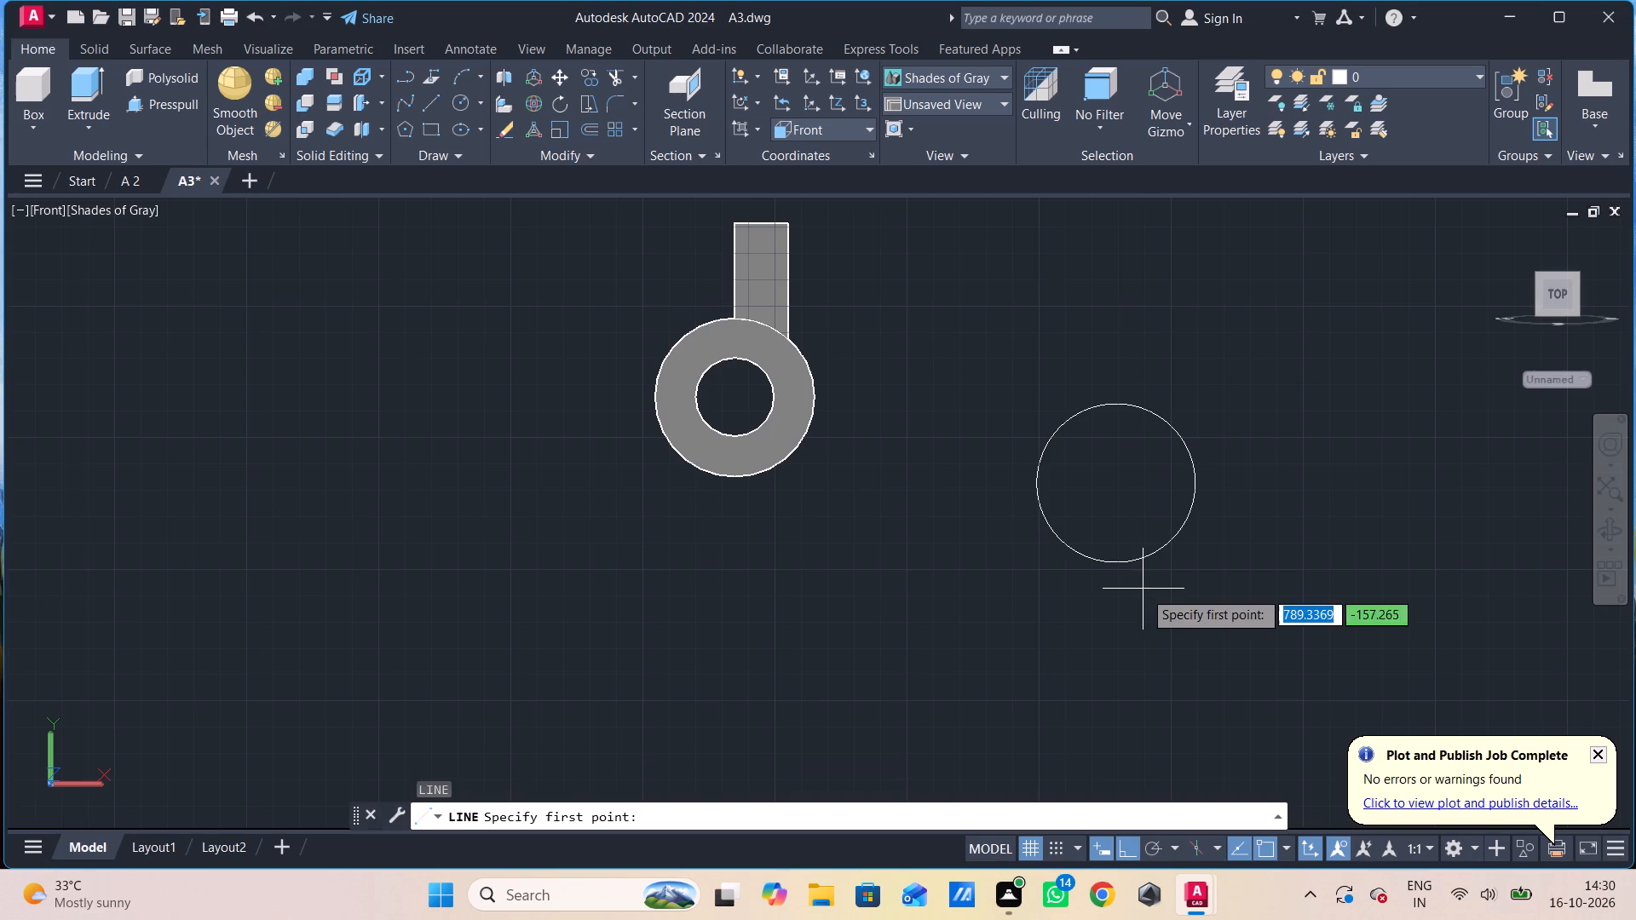
left_click(1112, 407)
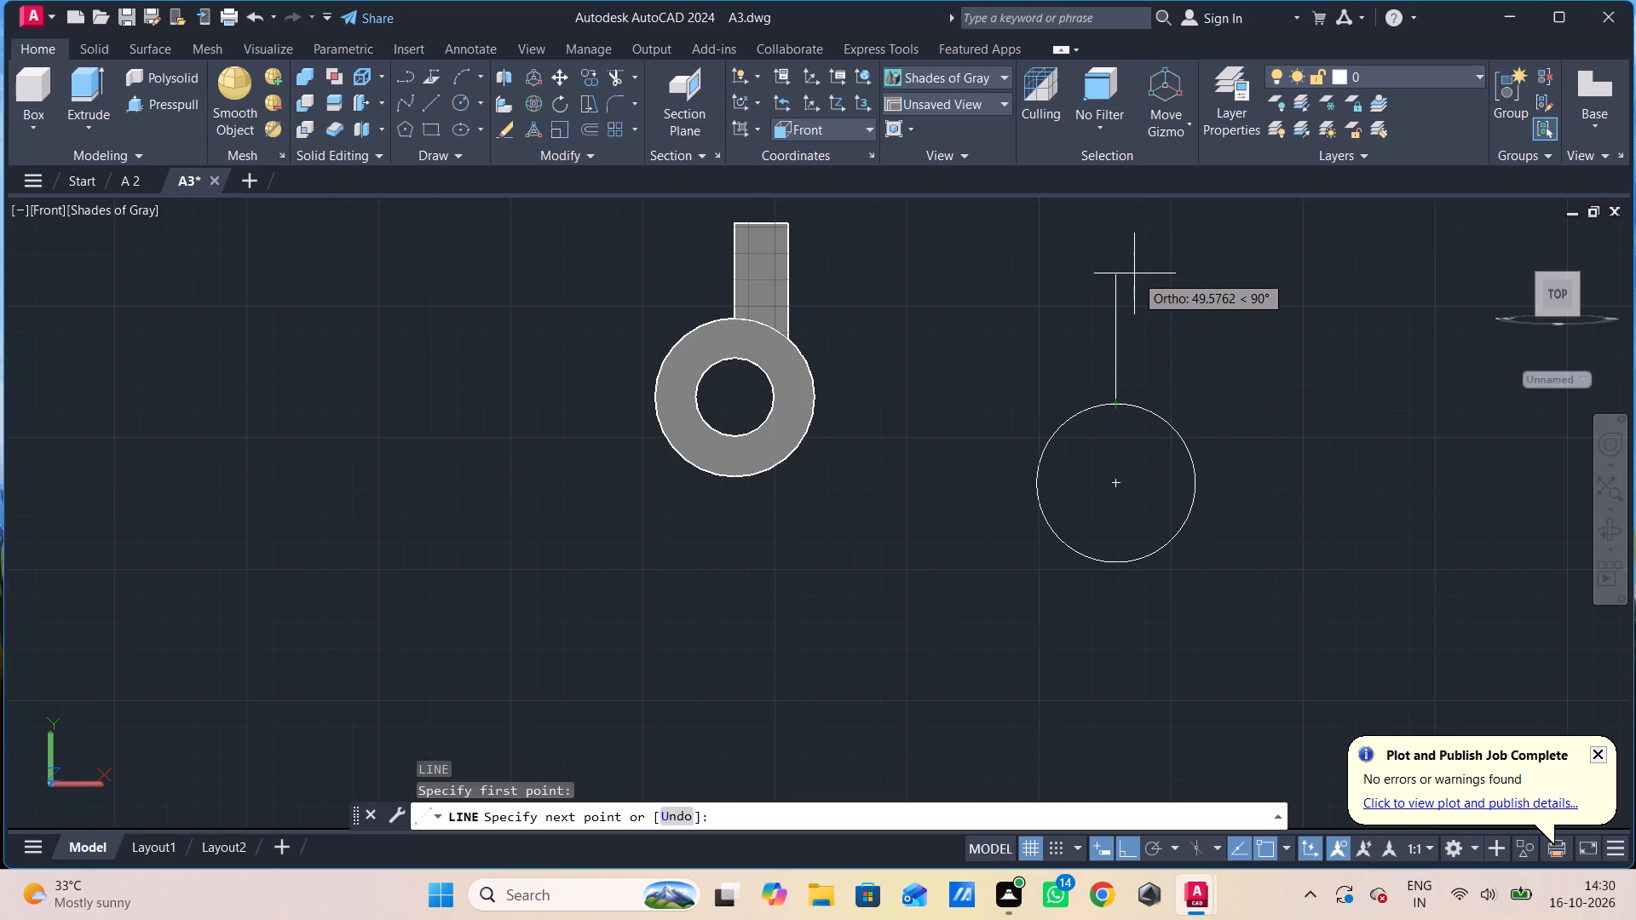
type("30")
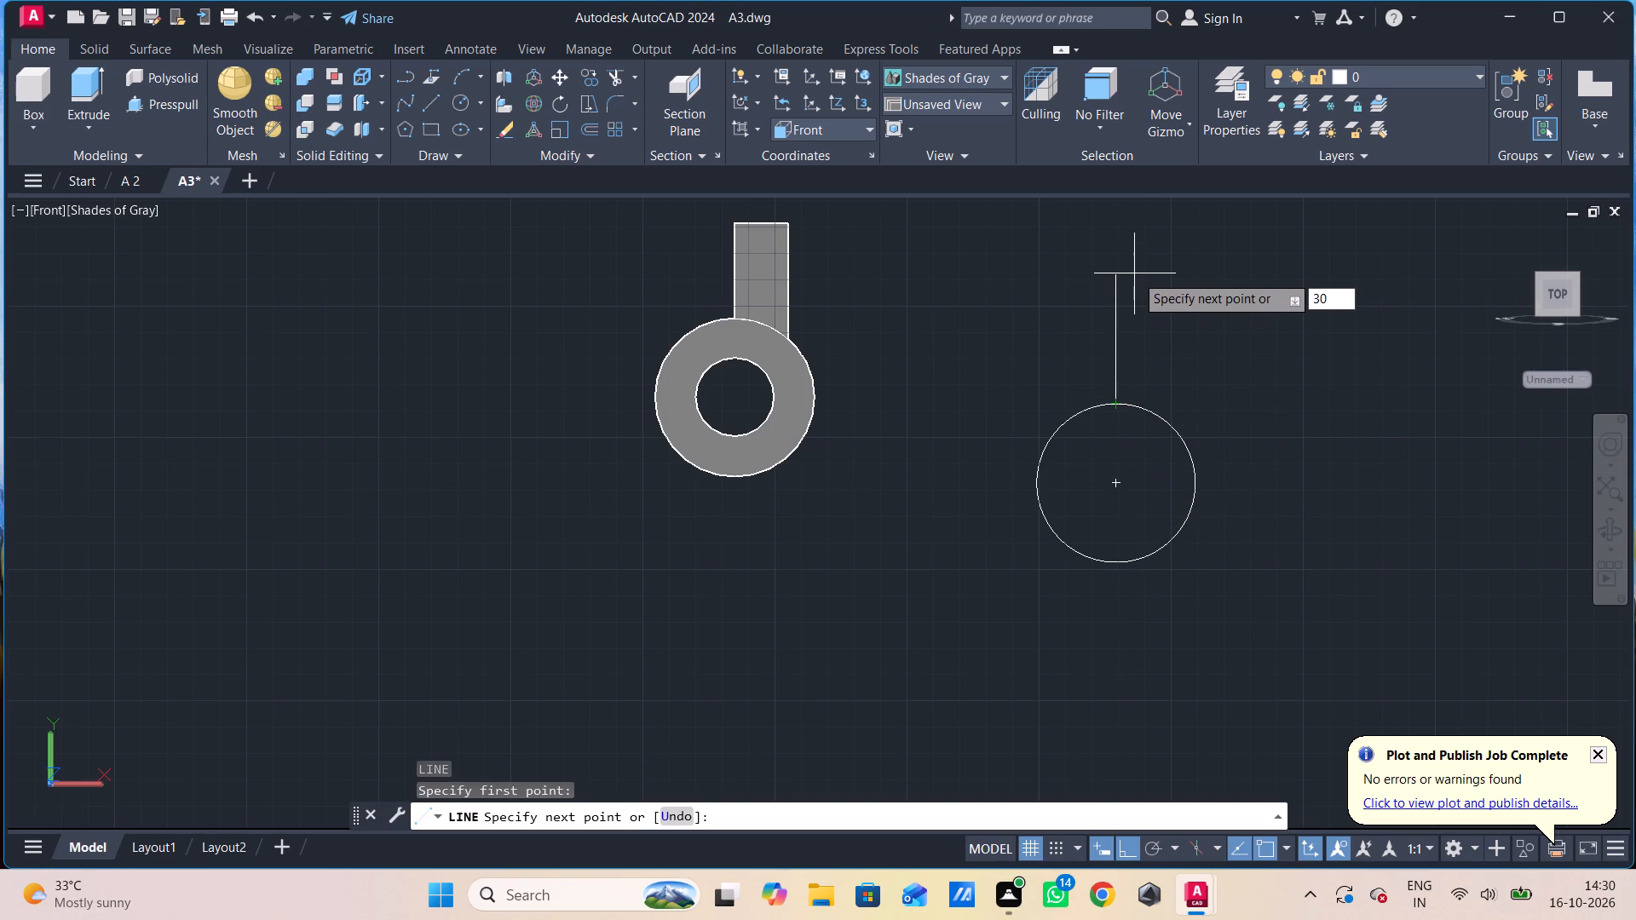
key("BackSpace")
key("6")
key("Return")
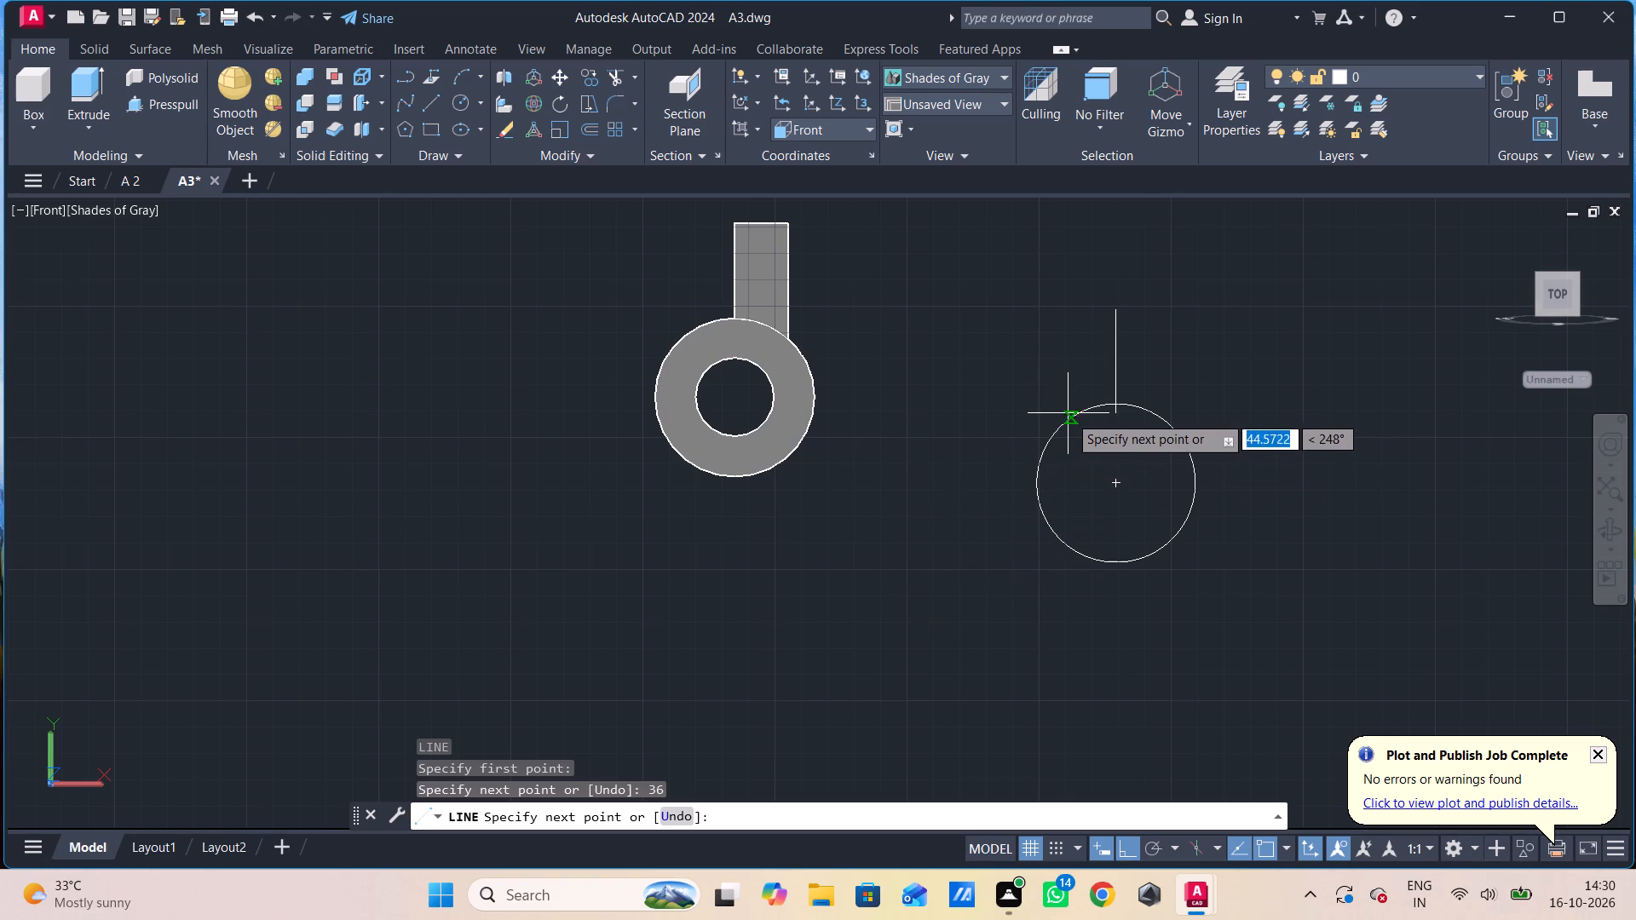
left_click(1043, 448)
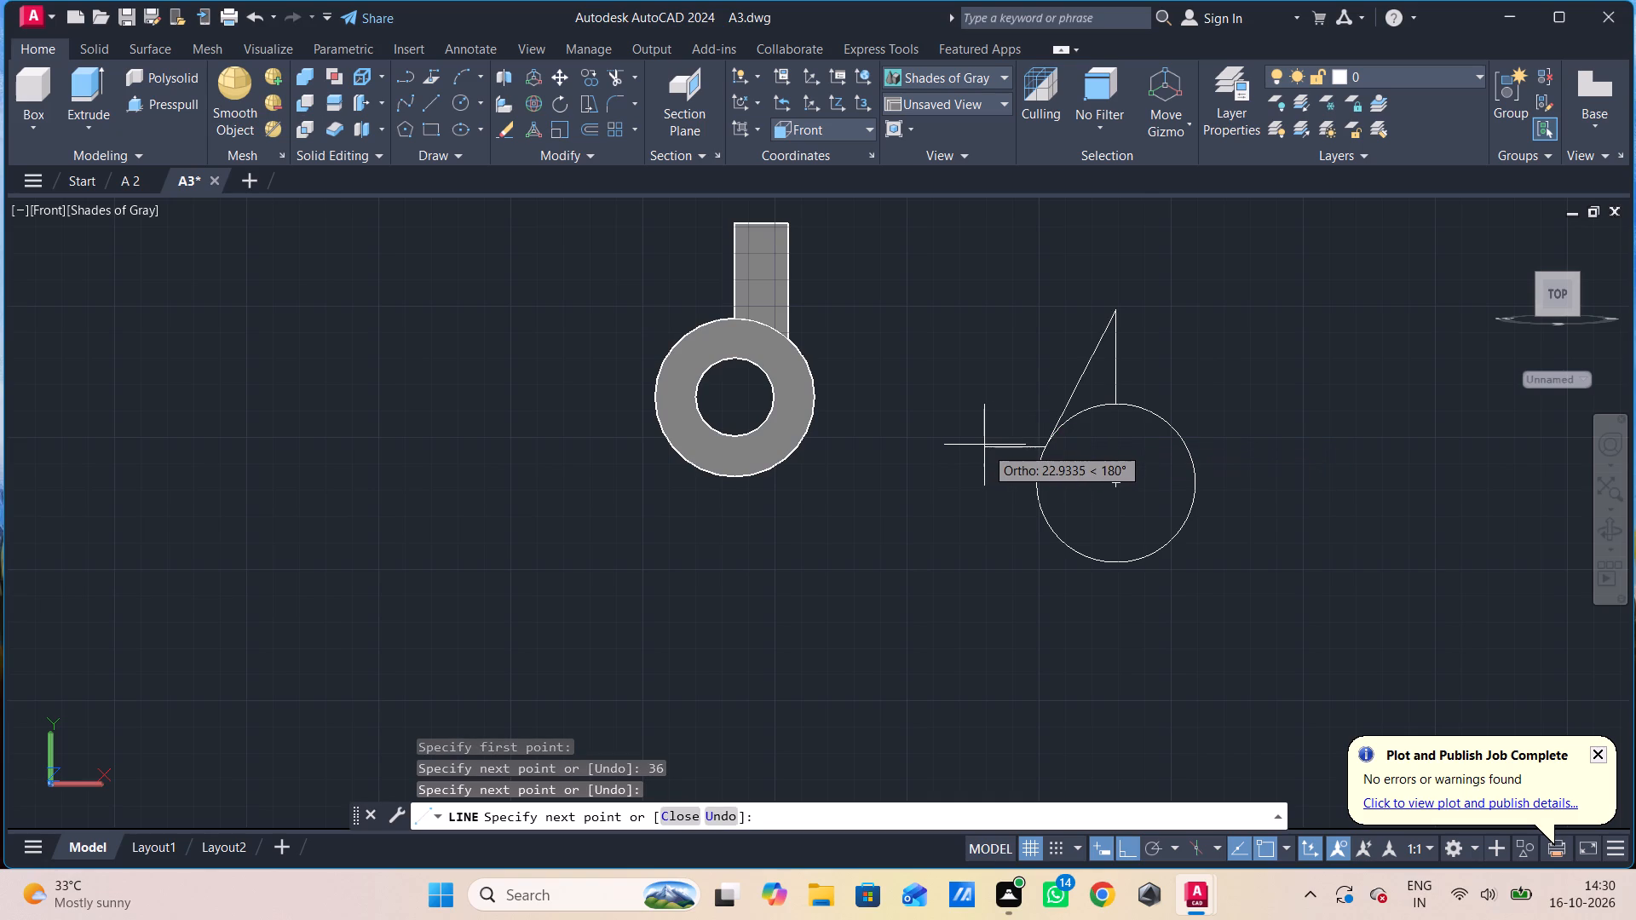
key("Escape")
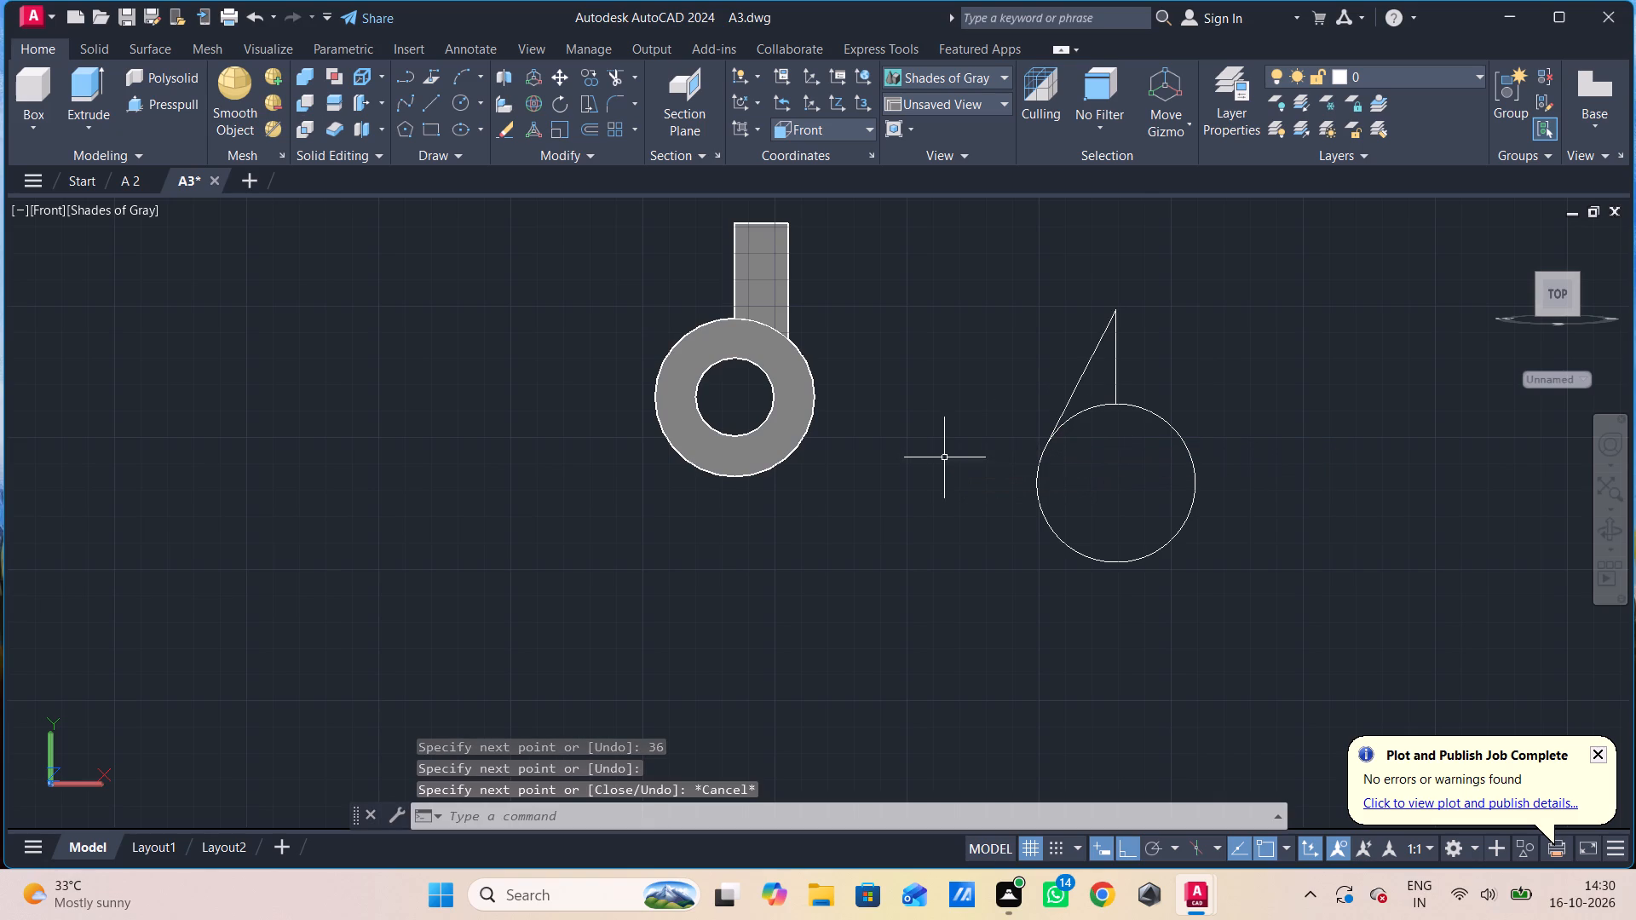
Trim the circle so that only the short arc between the vertical and sloped lines remains.
key("t")
key("r")
key("space")
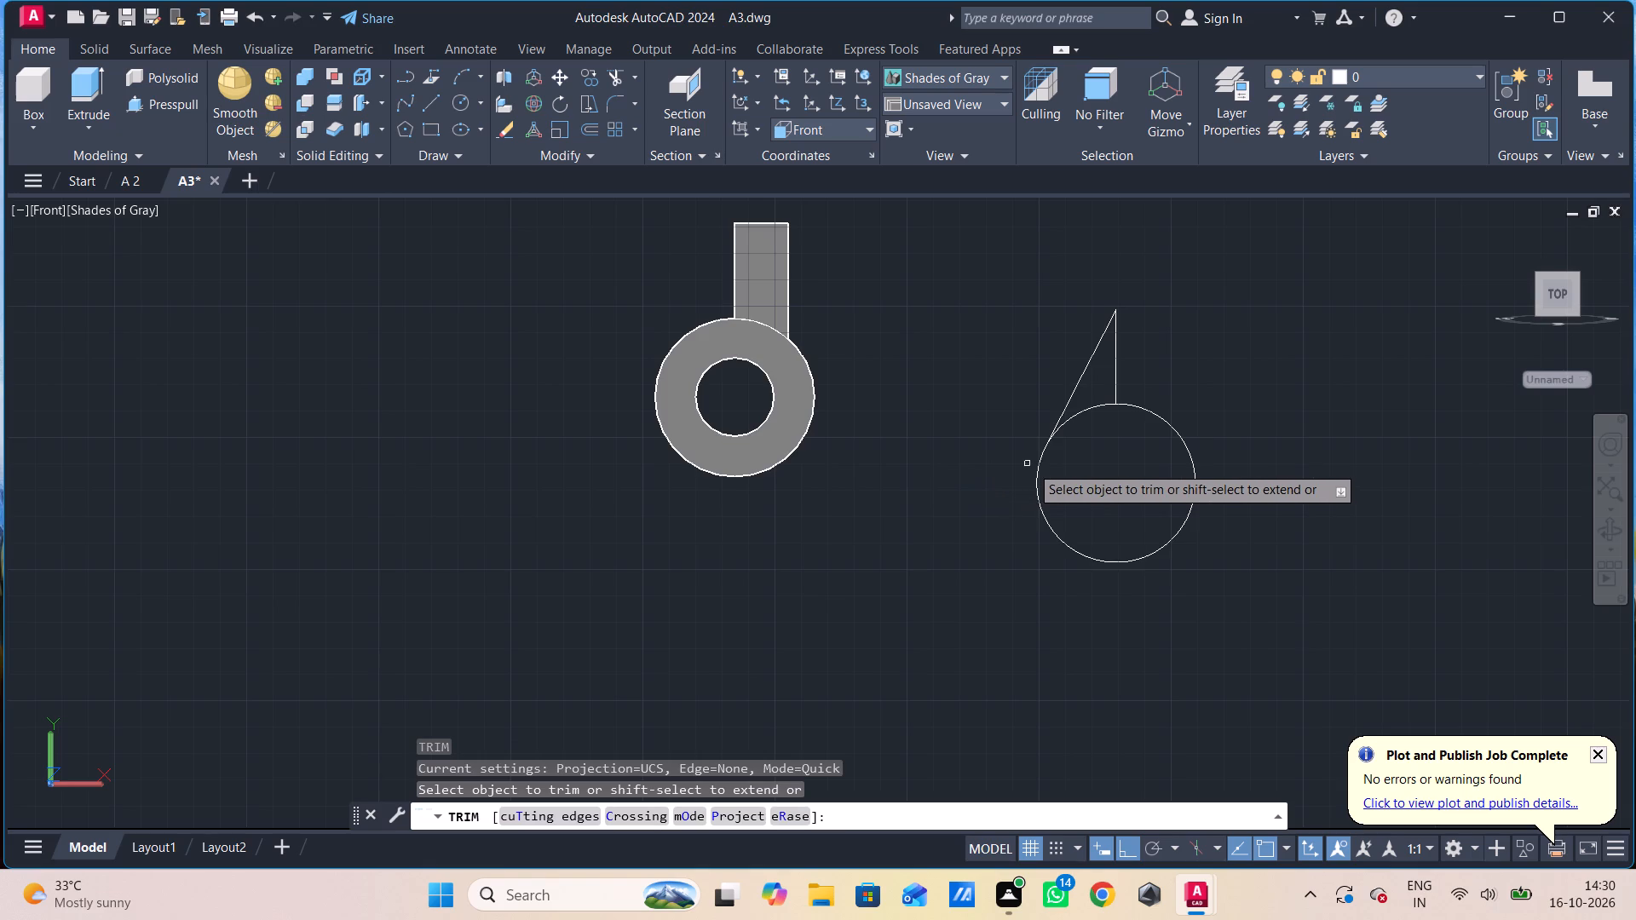
left_click(1040, 465)
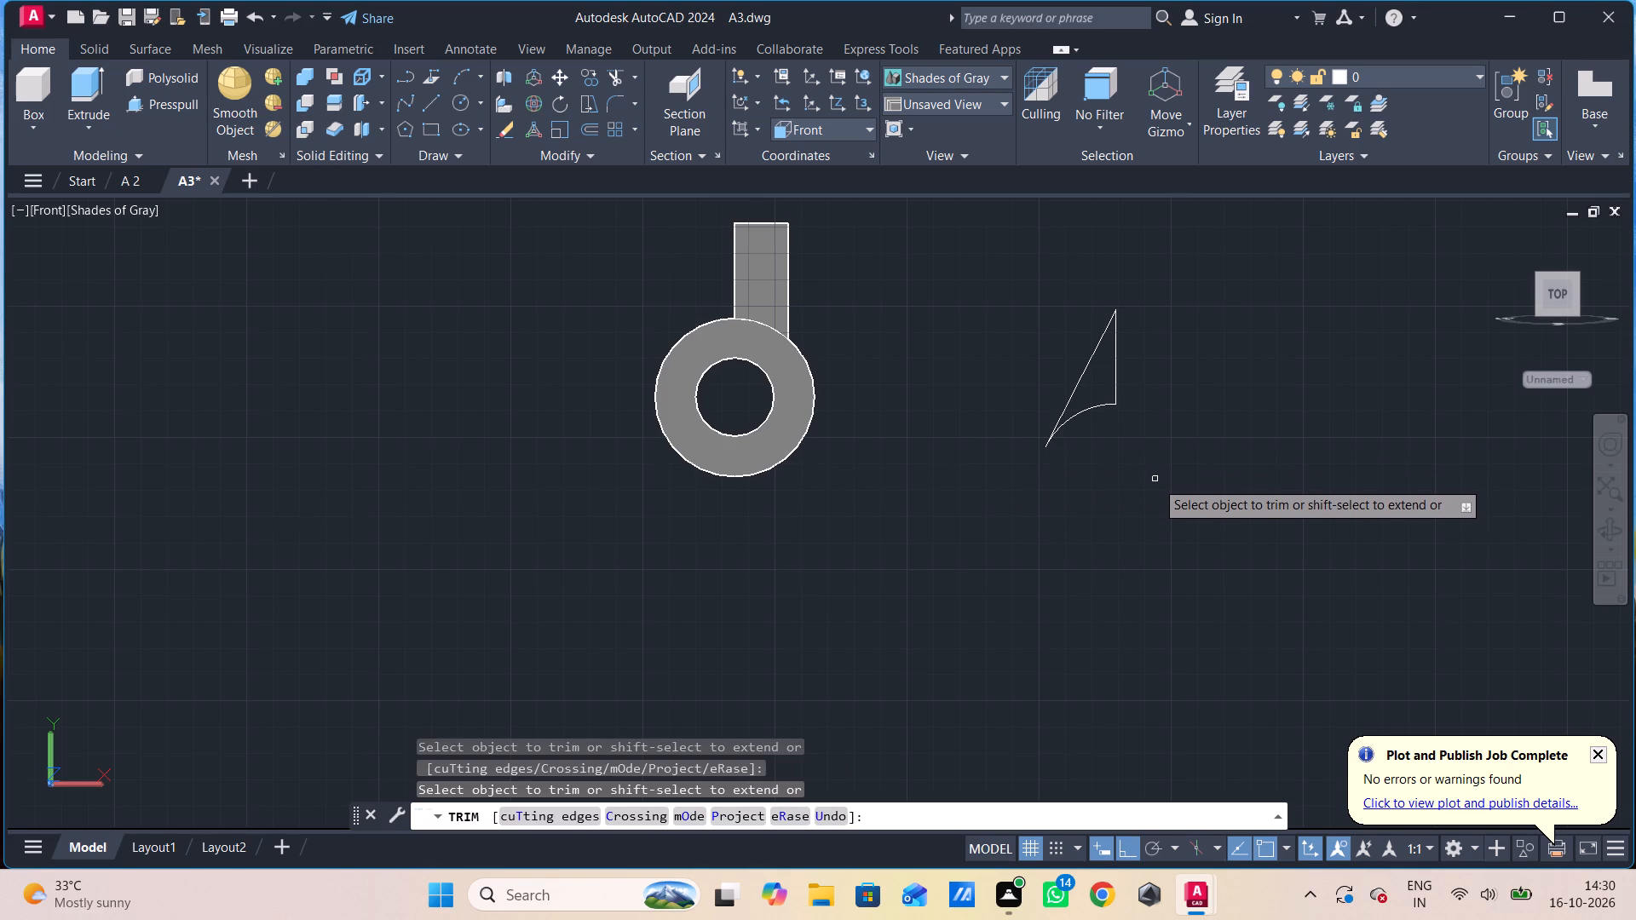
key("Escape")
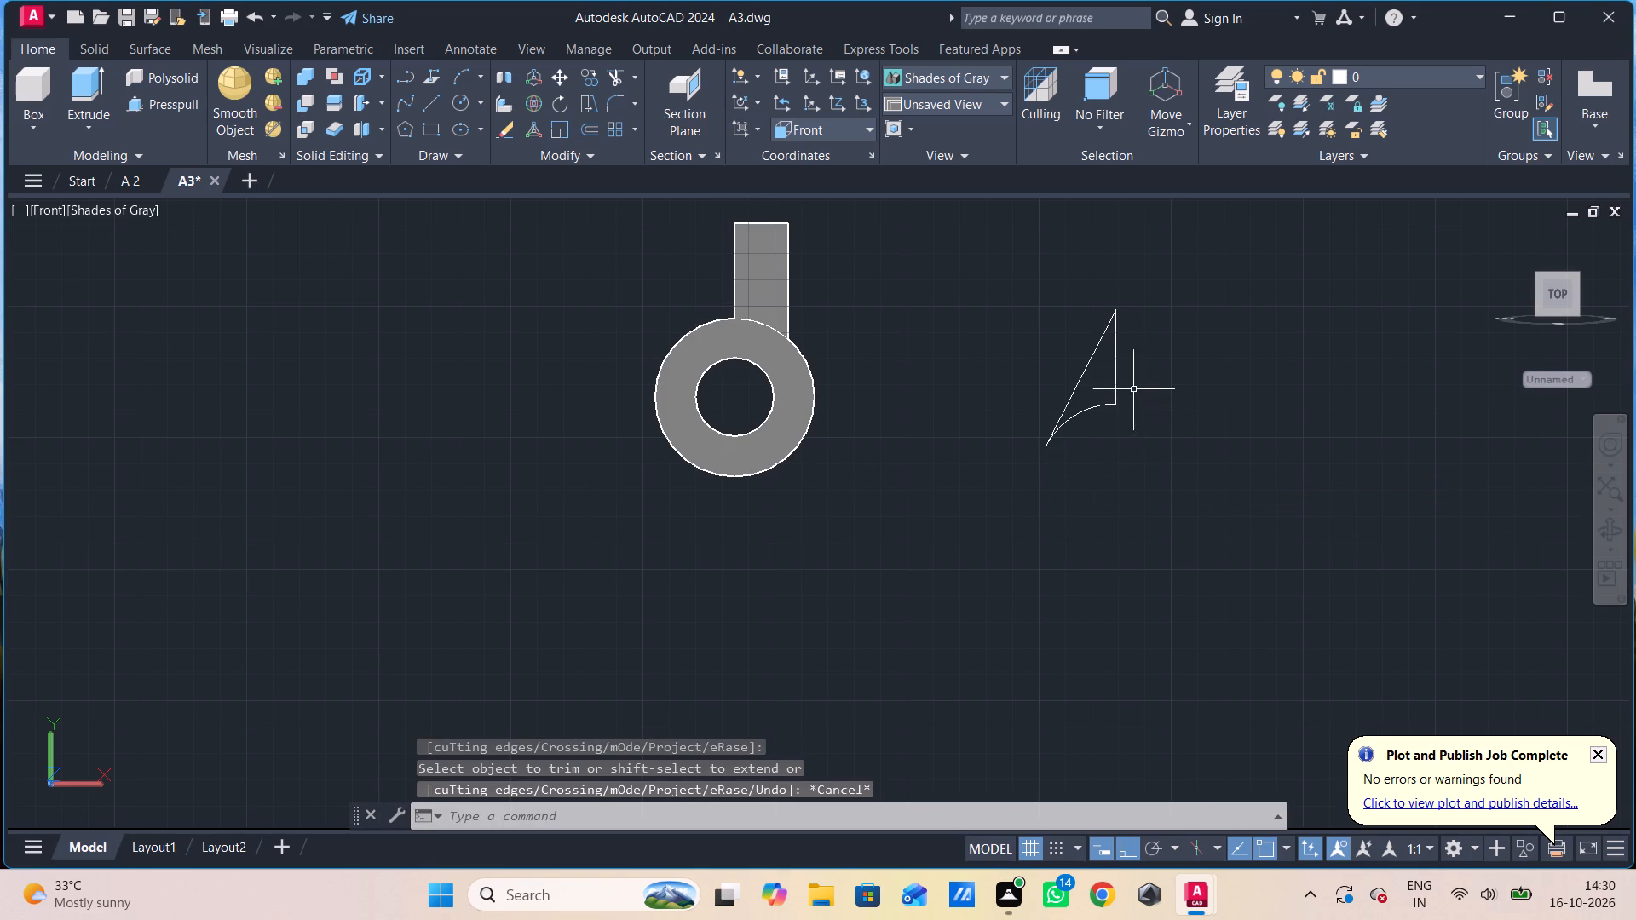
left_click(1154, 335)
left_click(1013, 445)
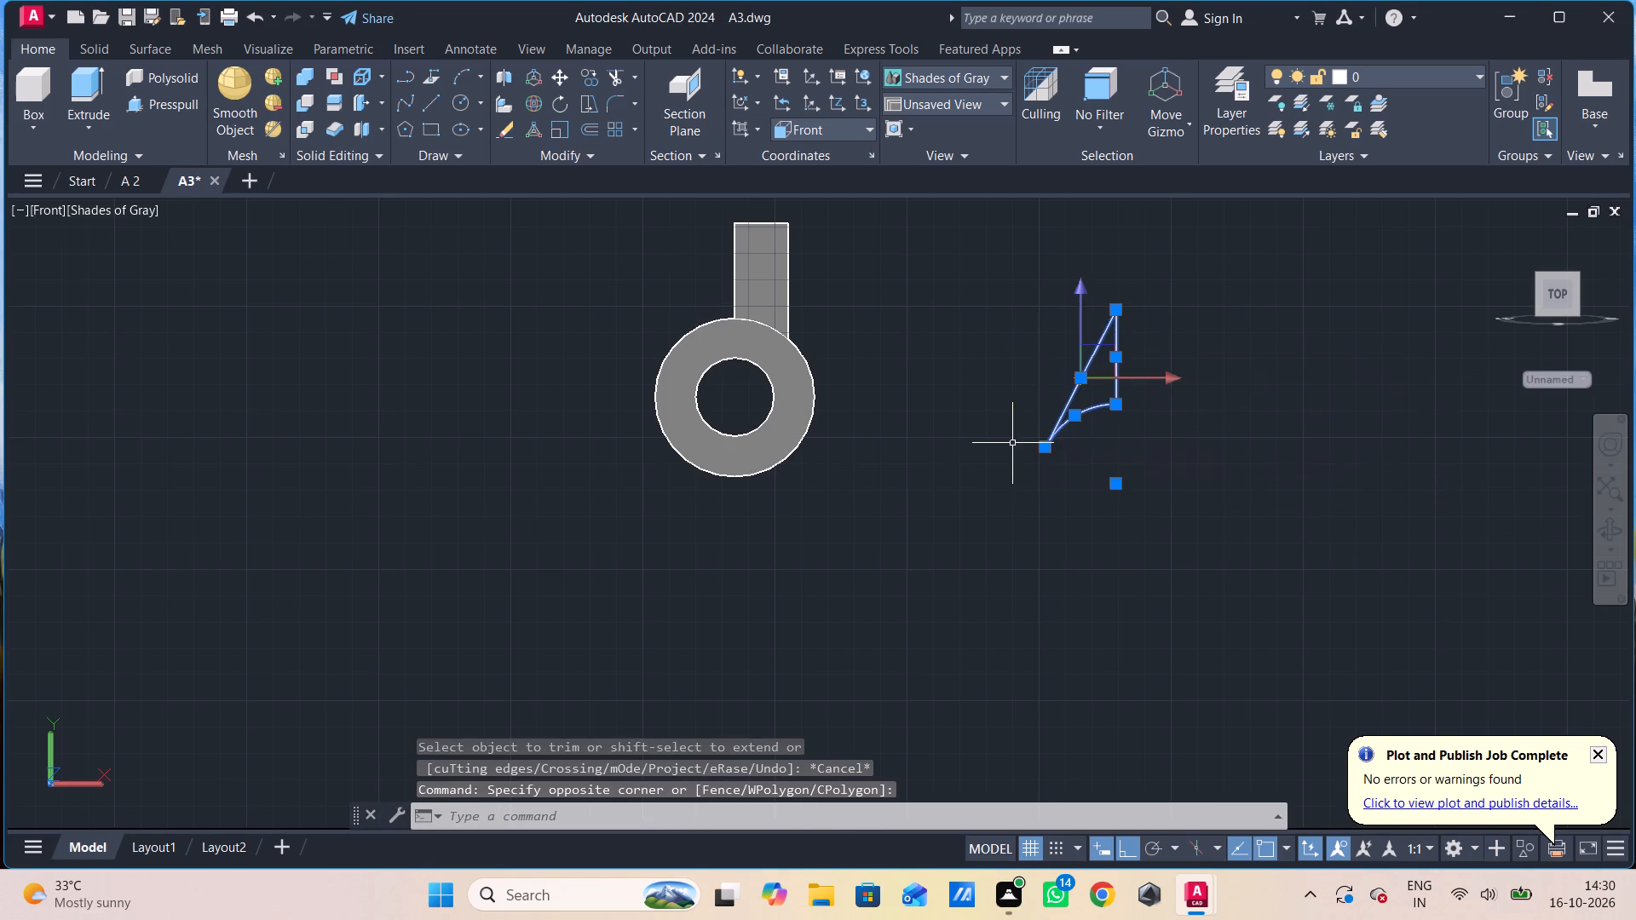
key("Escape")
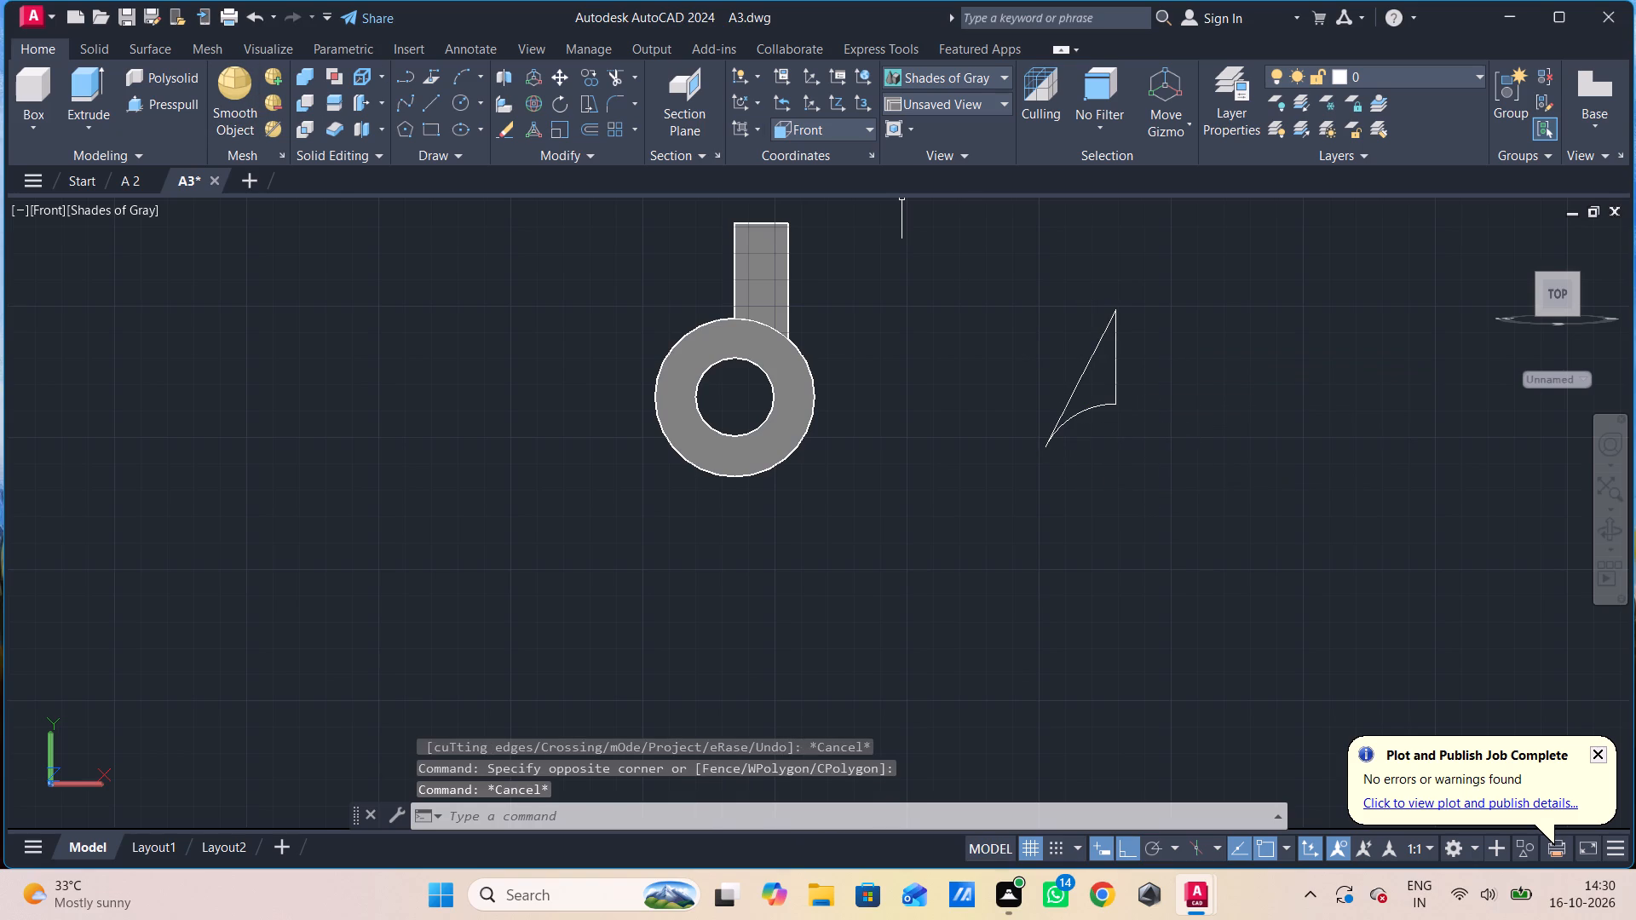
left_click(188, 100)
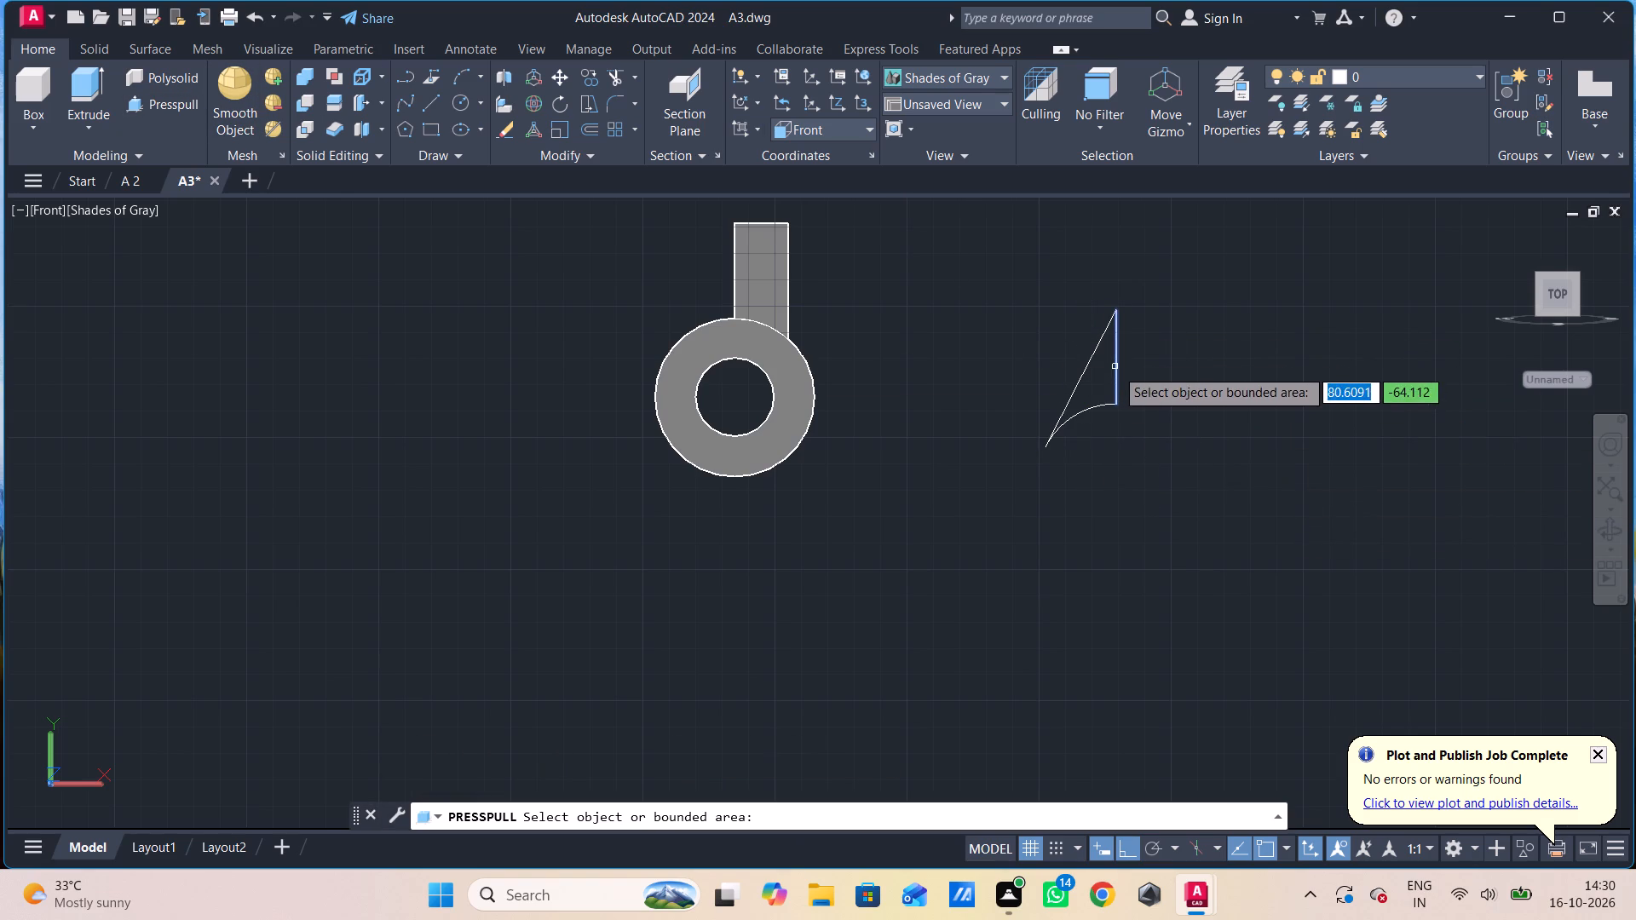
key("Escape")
Join the vertical line, the sloped line and the arc of the rib profile into one closed polyline.
left_click(1149, 322)
left_click(1004, 447)
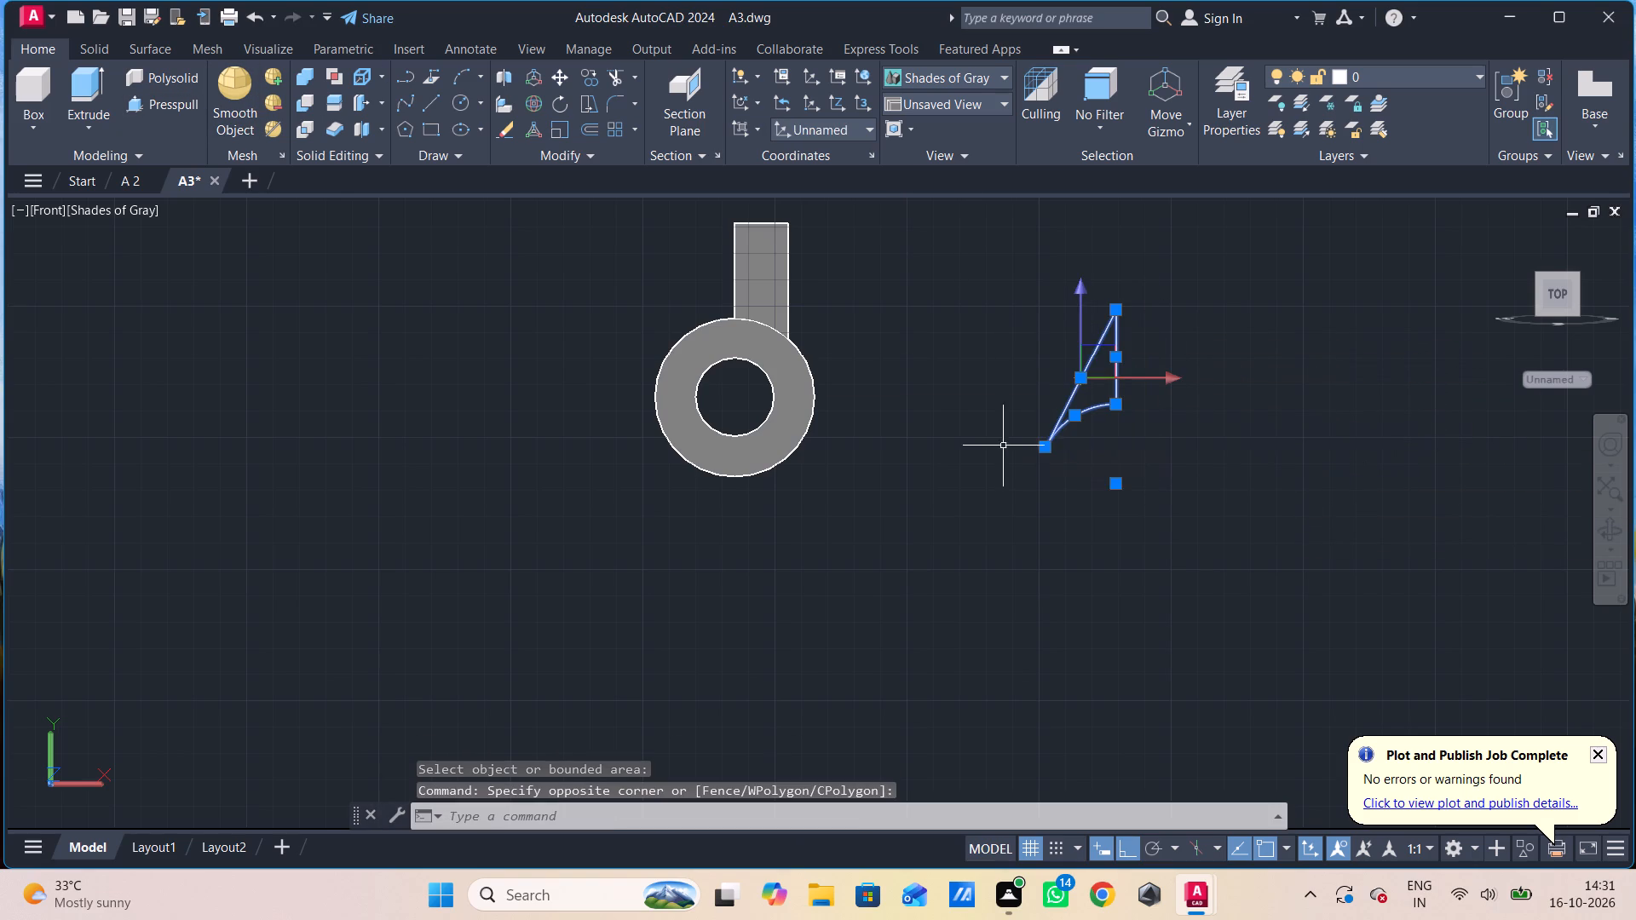
key("j")
key("Return")
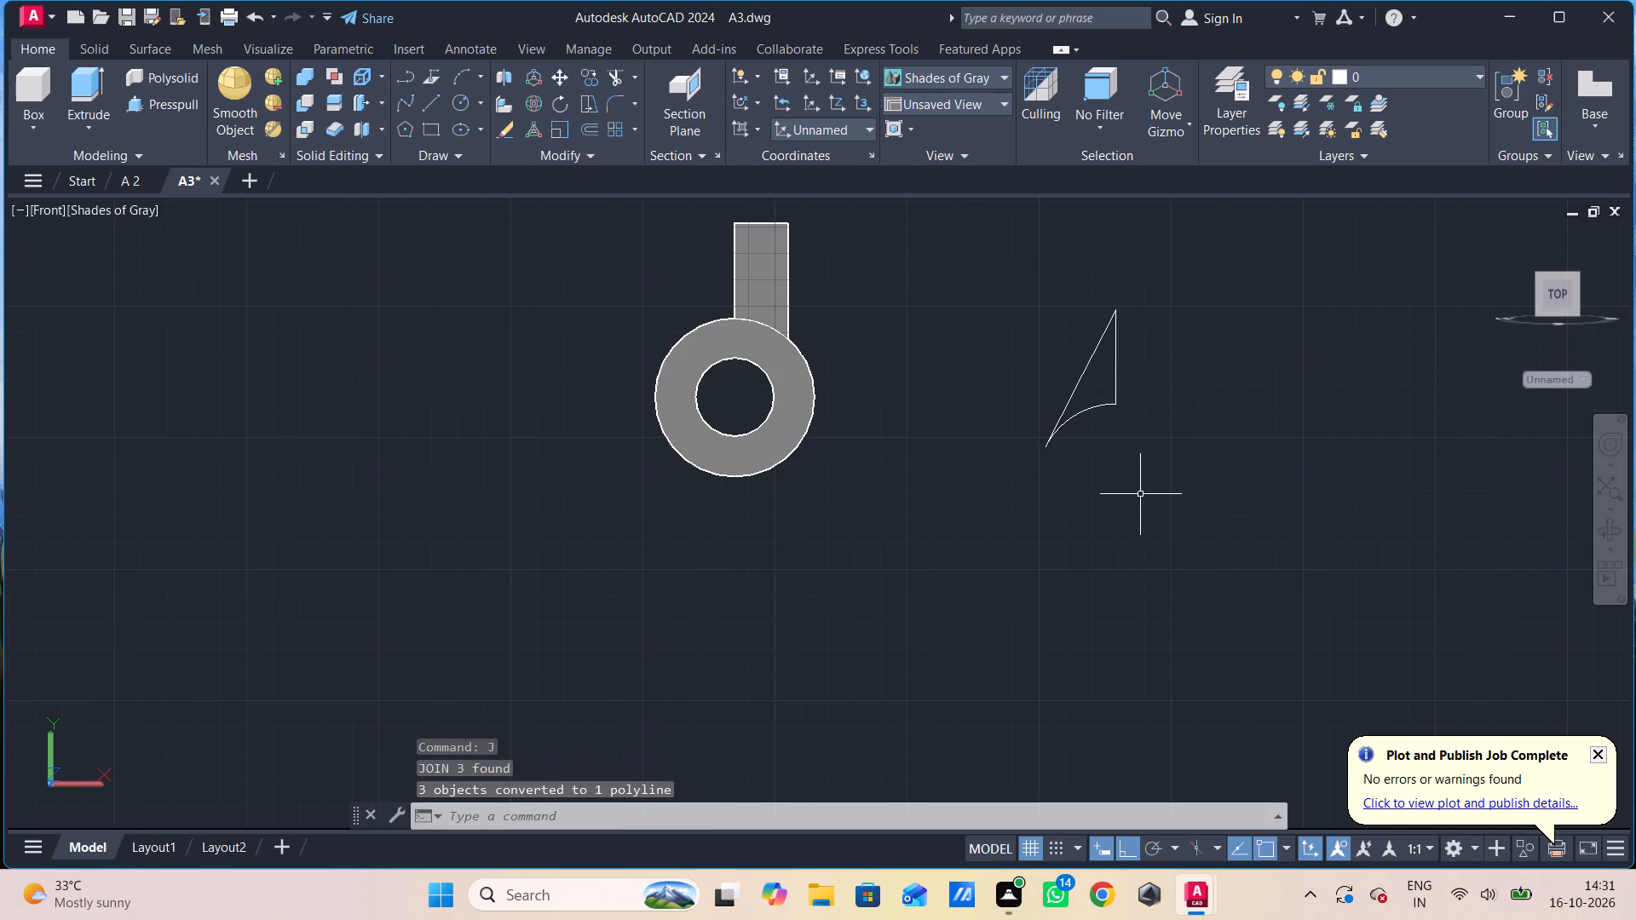
Presspull the closed rib profile into a solid, extending it backward parallel to the hollow cylinder's axis.
left_click(142, 97)
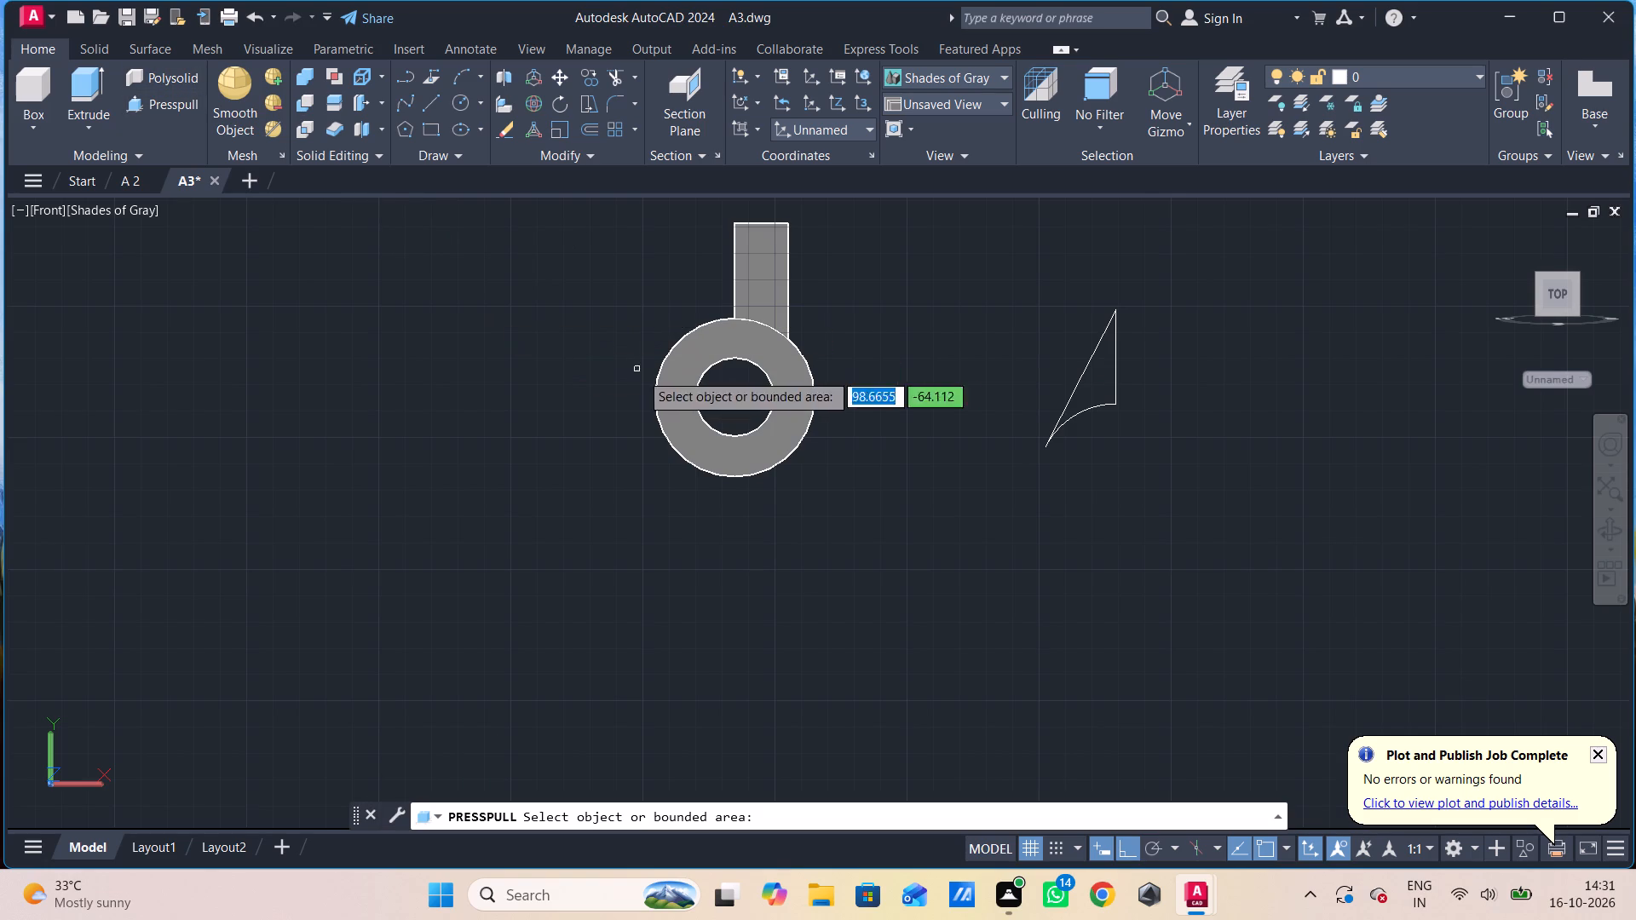
left_click(1099, 382)
middle_click_drag(1230, 405, 1161, 428, "shift")
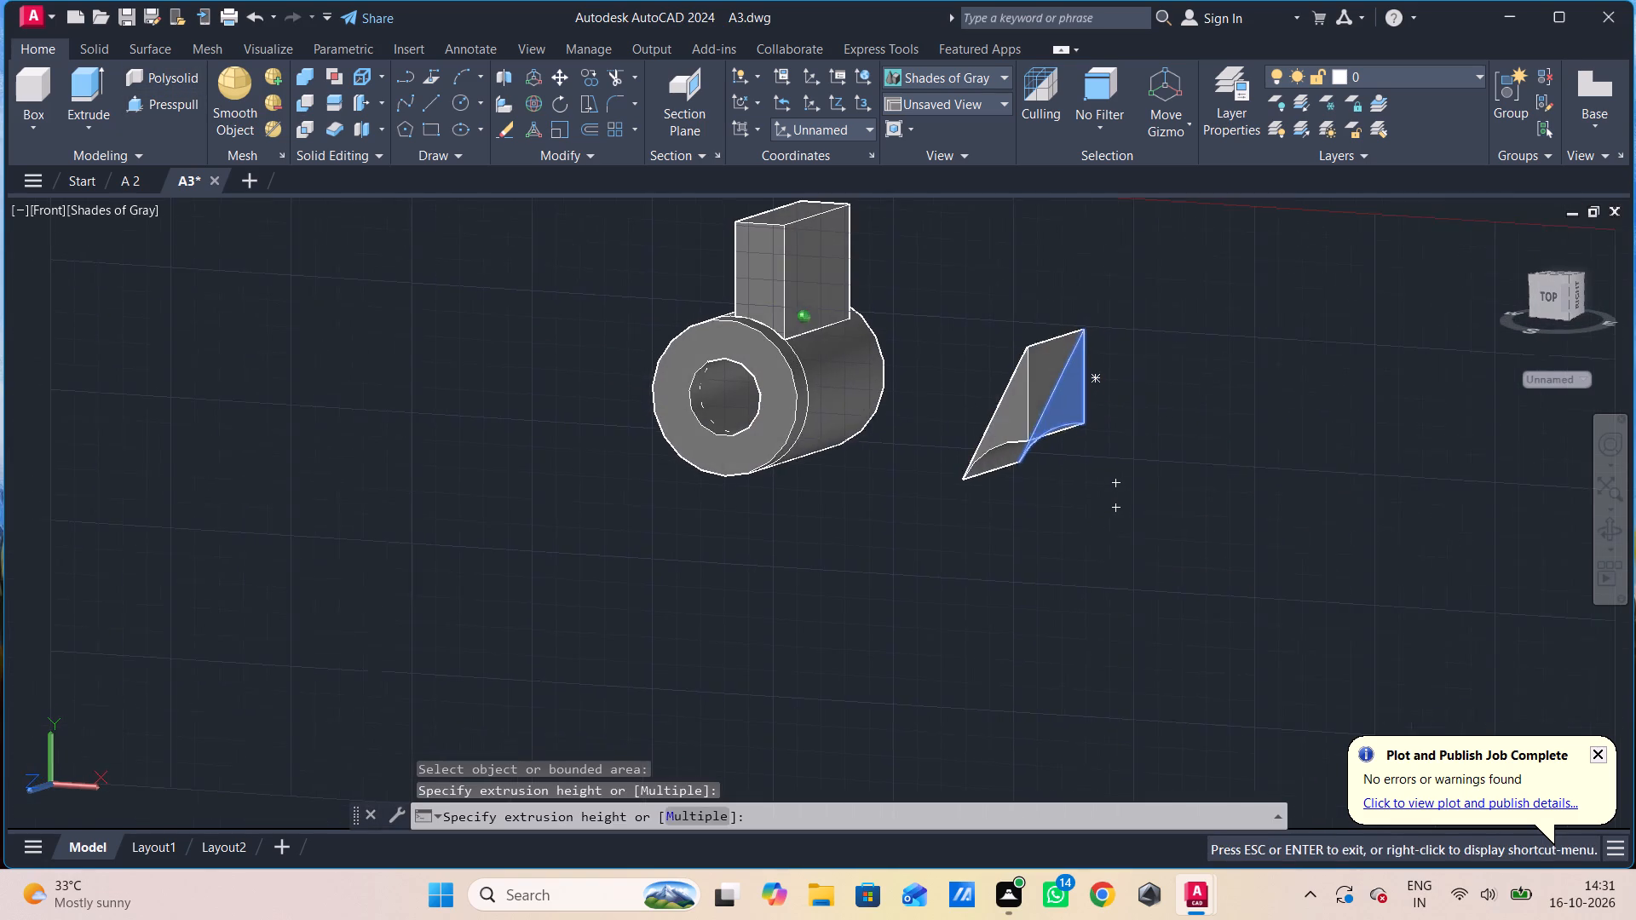
middle_click_drag(1161, 428, 1159, 428, "shift")
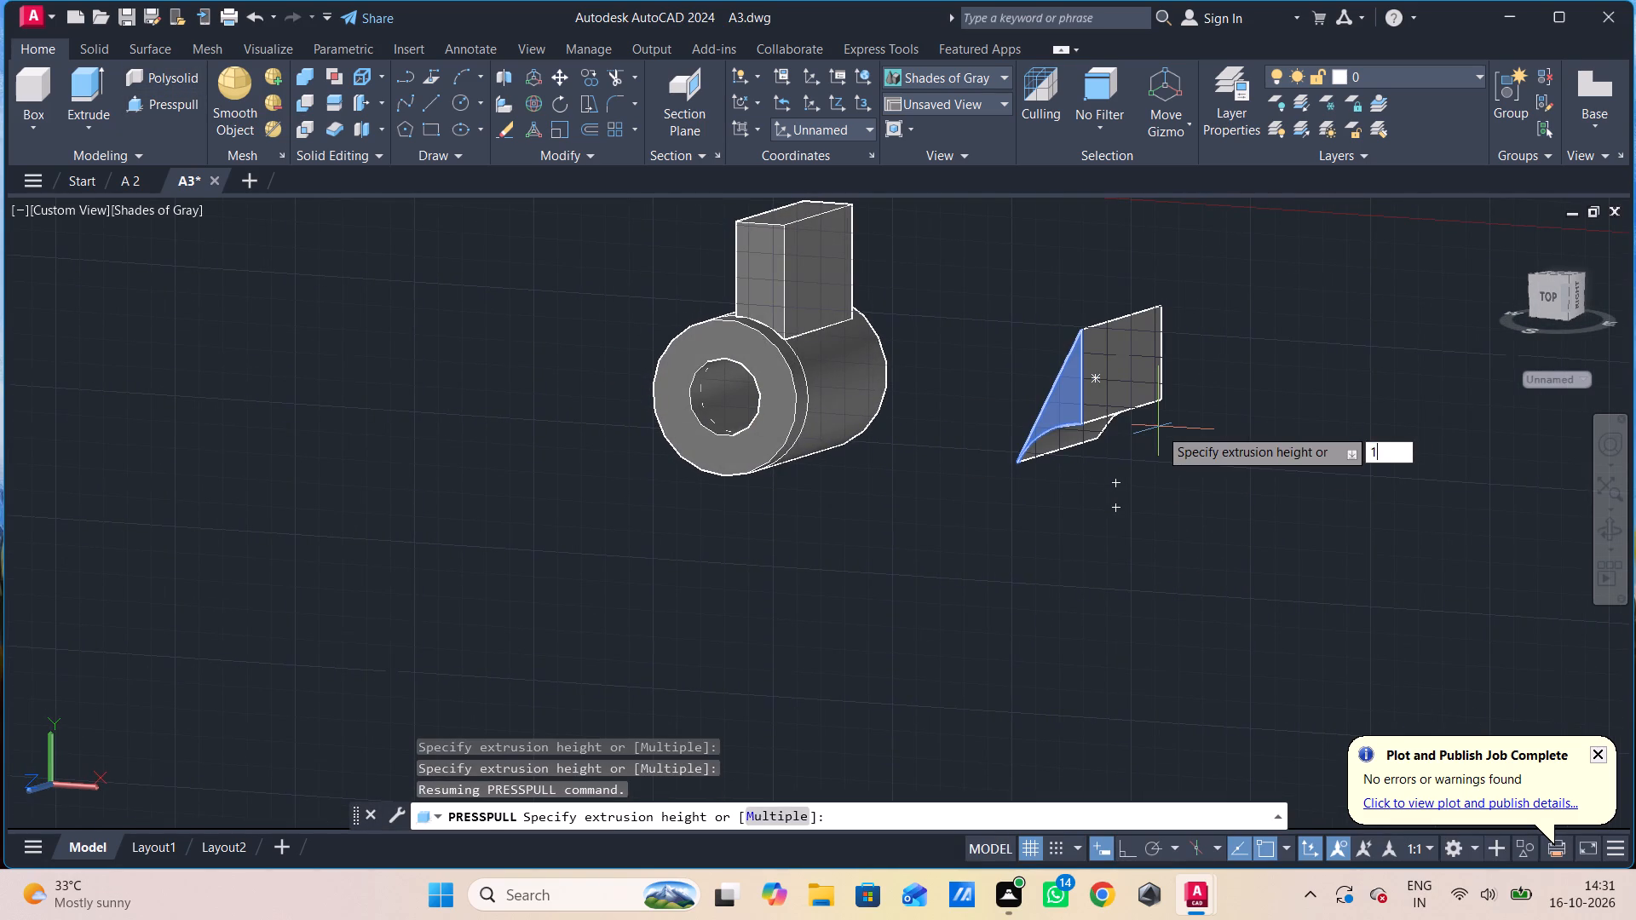
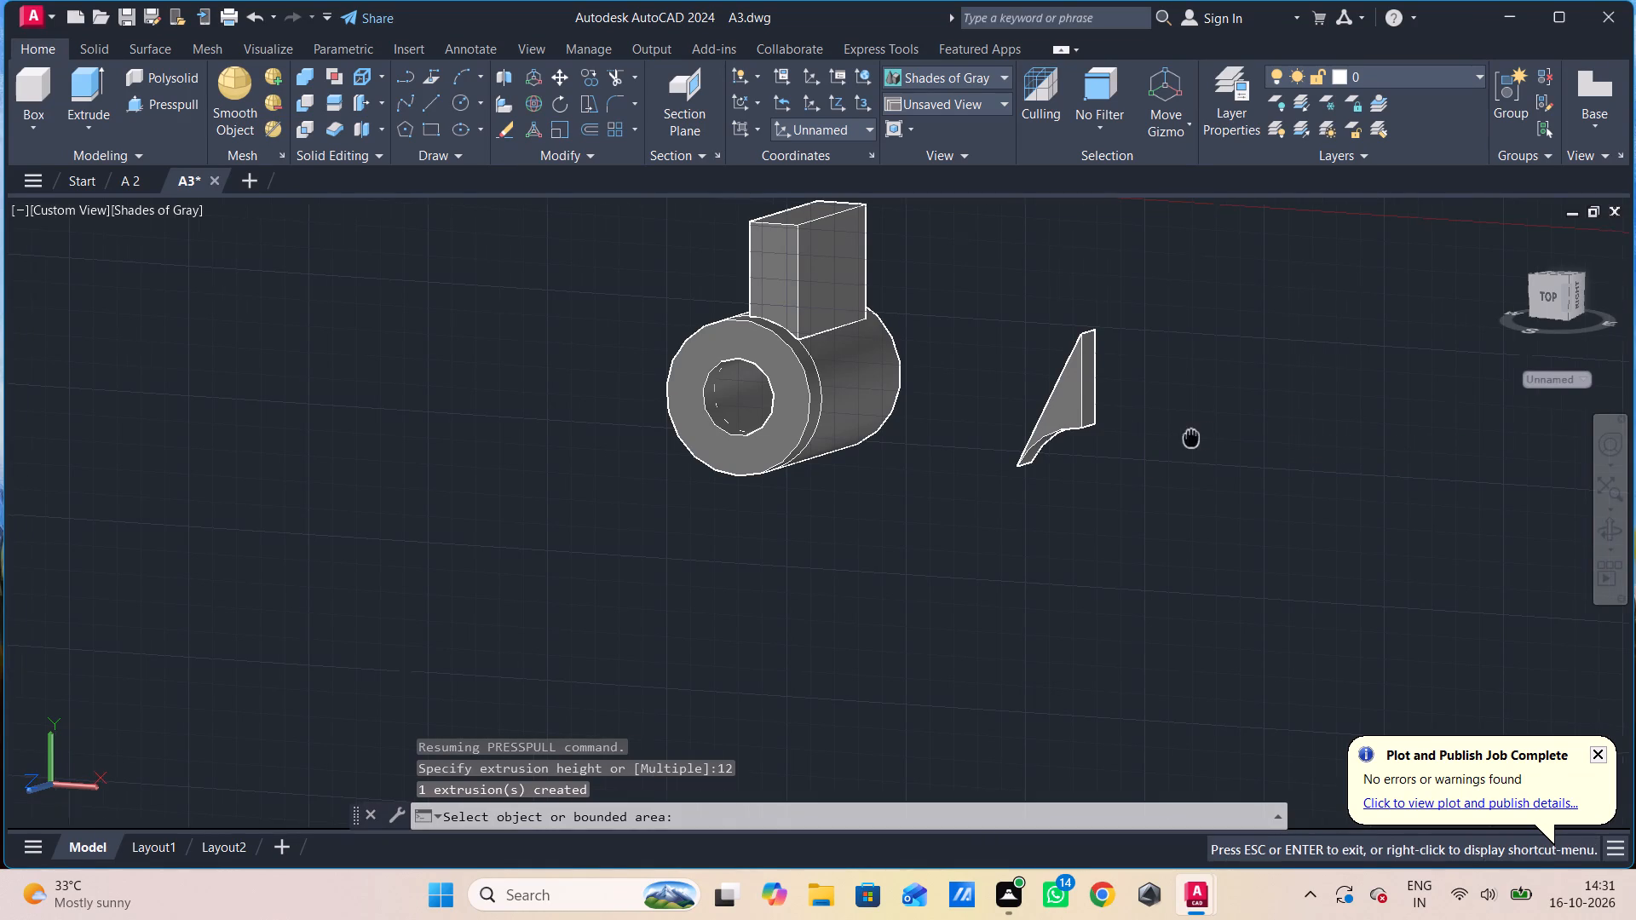
Move the rib solid by its top edge midpoint onto the midpoint of the block's upper side edge above the hollow cylinder.
middle_click_drag(1149, 453, 1217, 474, "shift")
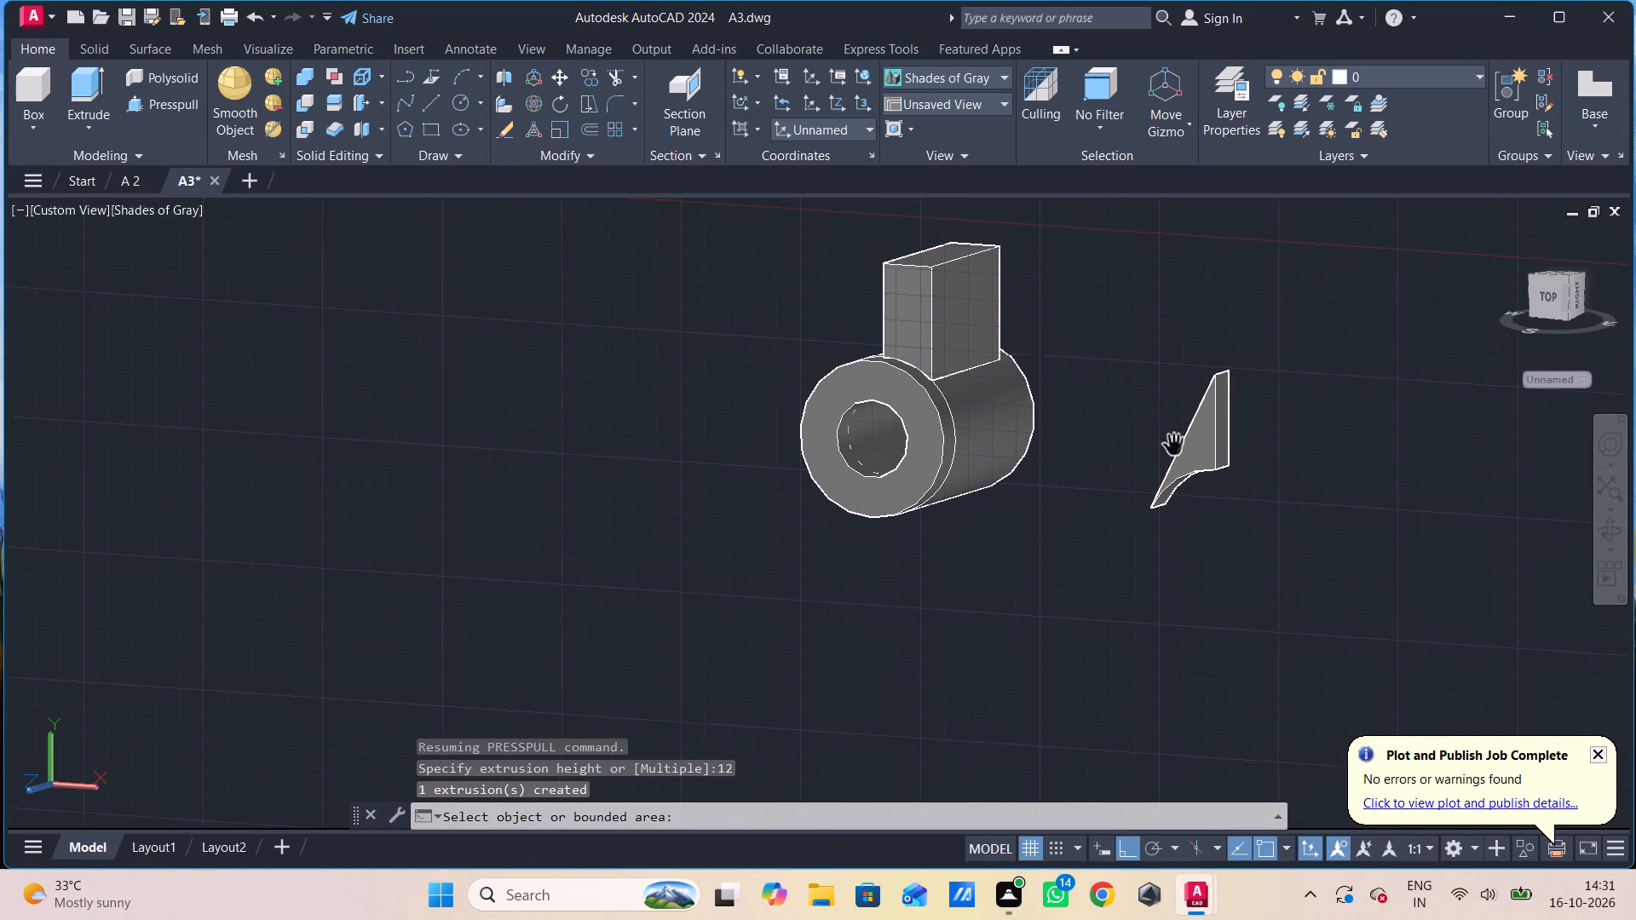
middle_click_drag(1172, 443, 1037, 458)
middle_click_drag(1029, 461, 975, 485, "shift")
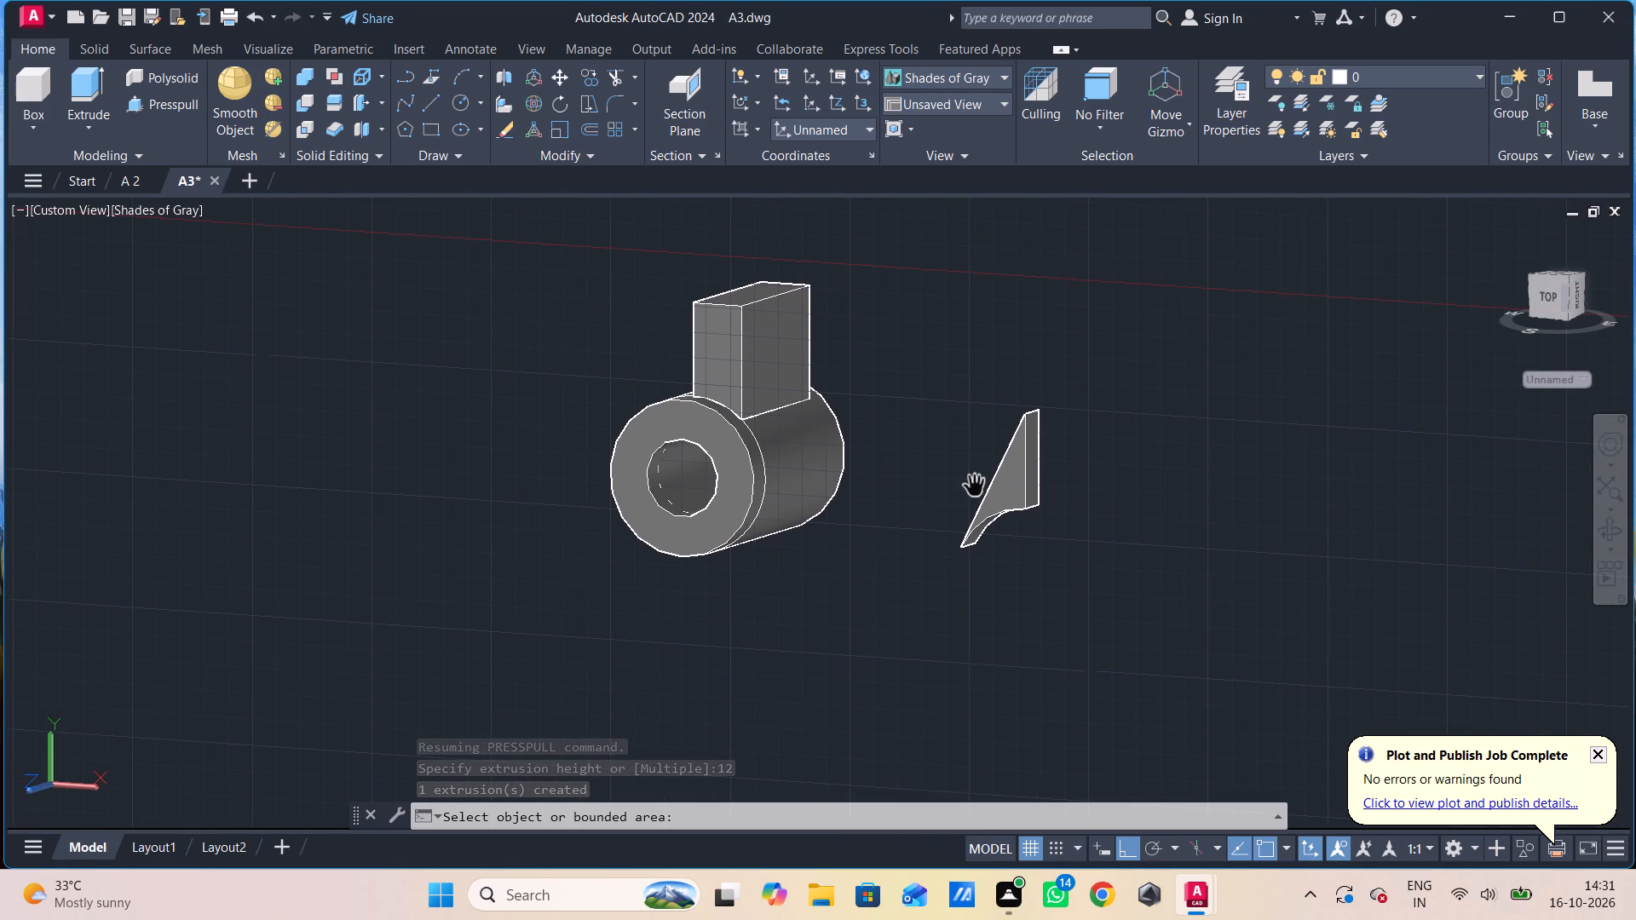
key("Escape")
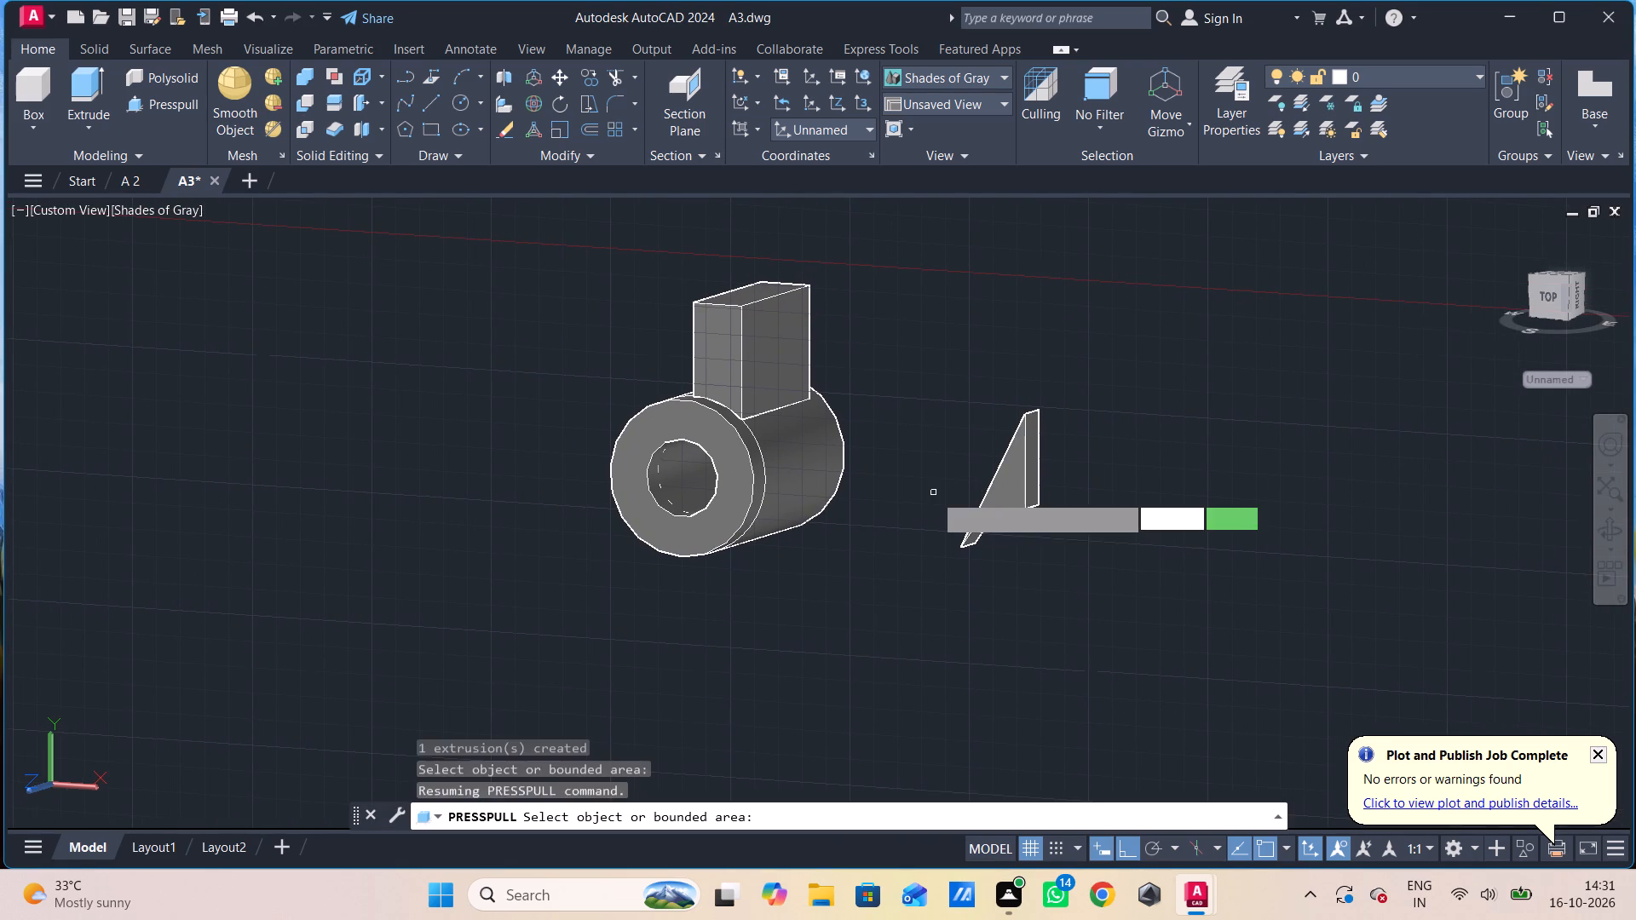
middle_click_drag(934, 509, 996, 522, "shift")
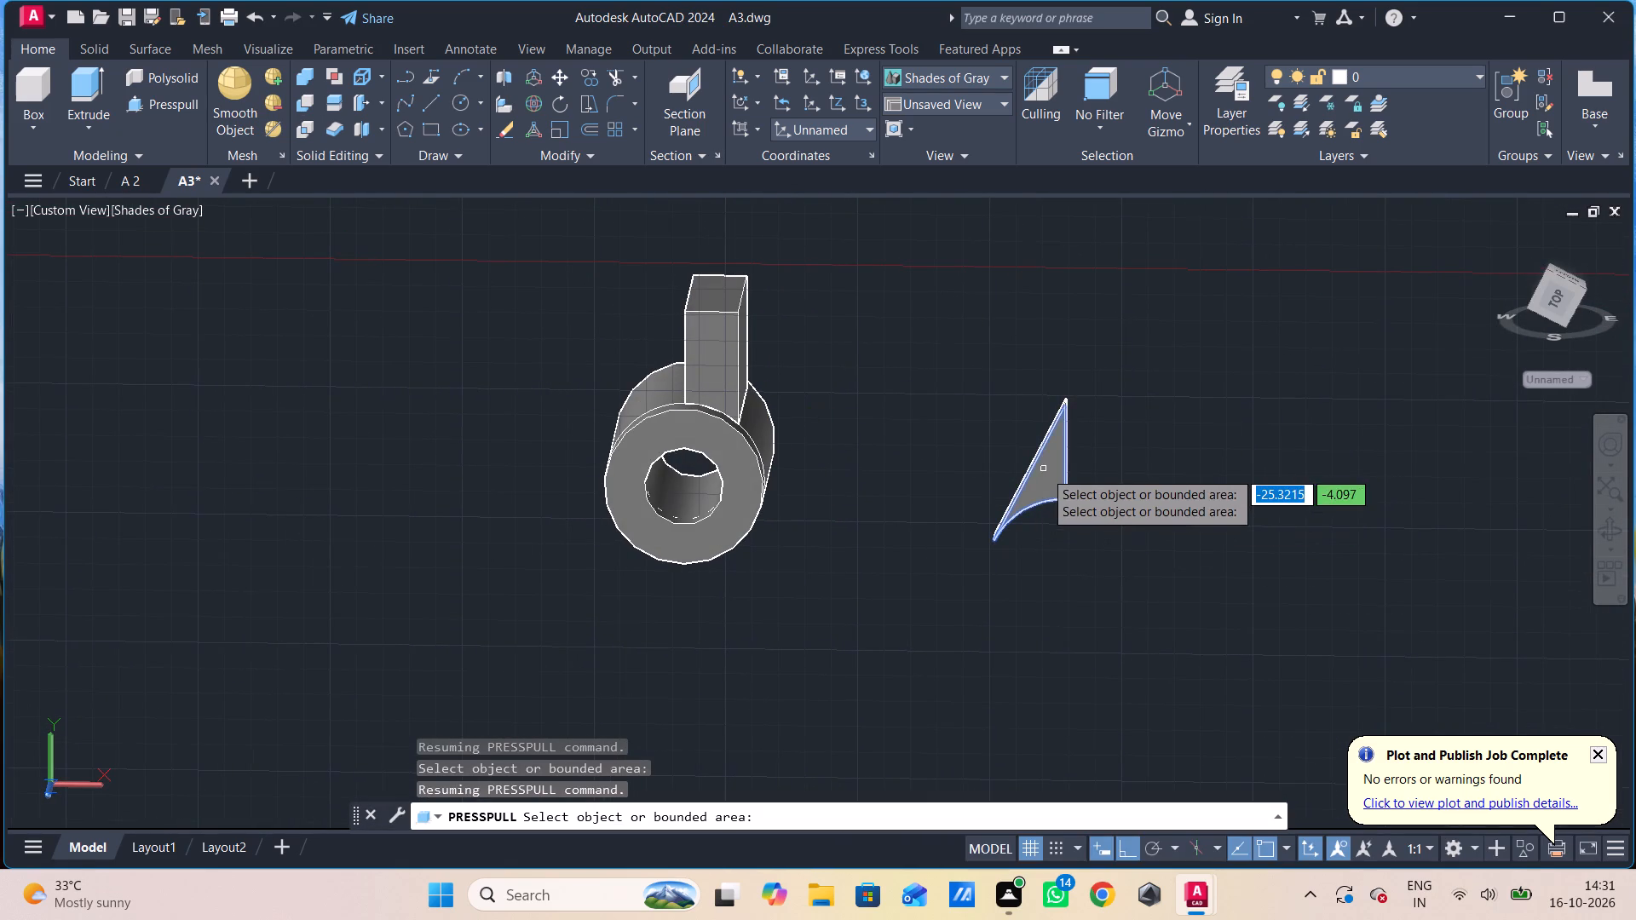
middle_click_drag(1048, 470, 1094, 481, "shift")
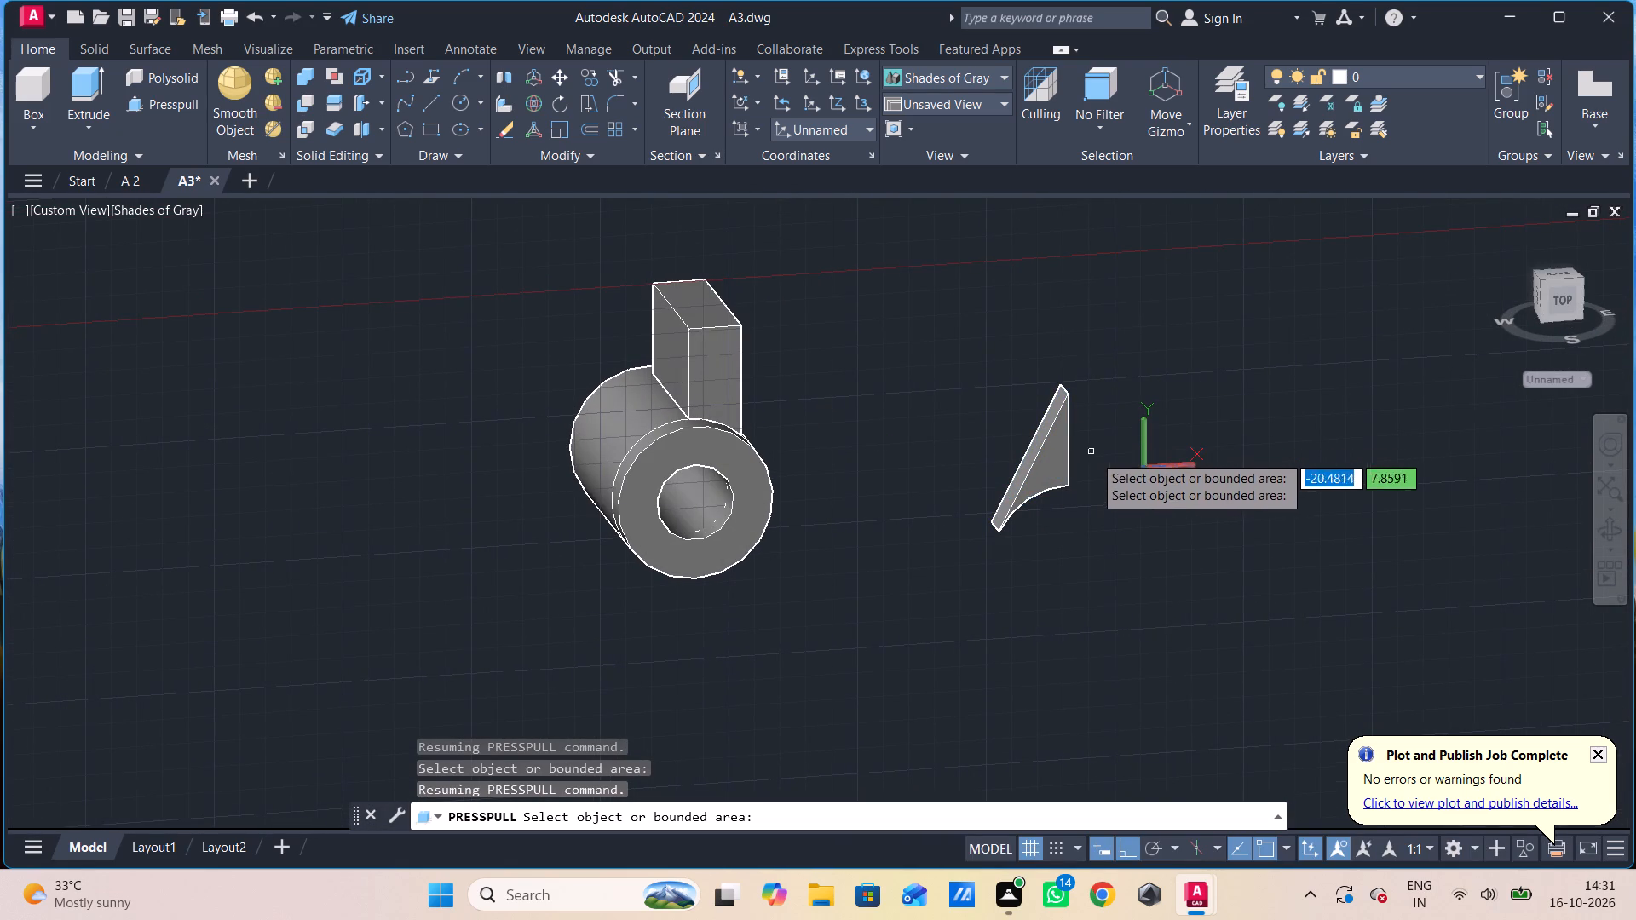
key("Escape")
key("m")
key("space")
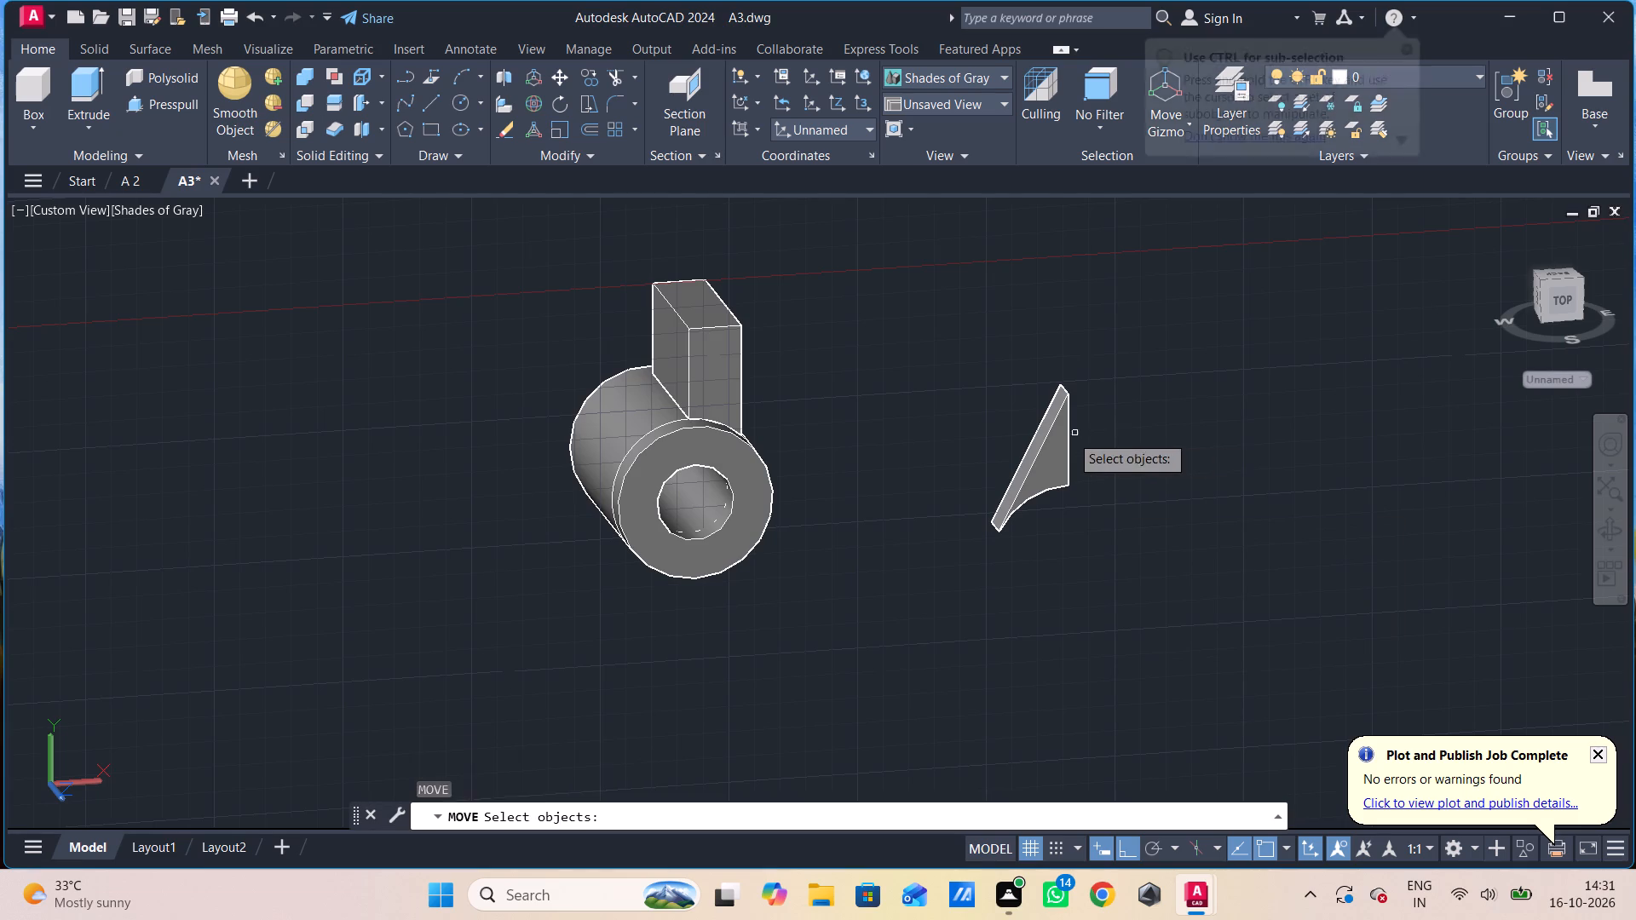
left_click(1070, 434)
key("space")
scroll(1067, 411, "up", 2)
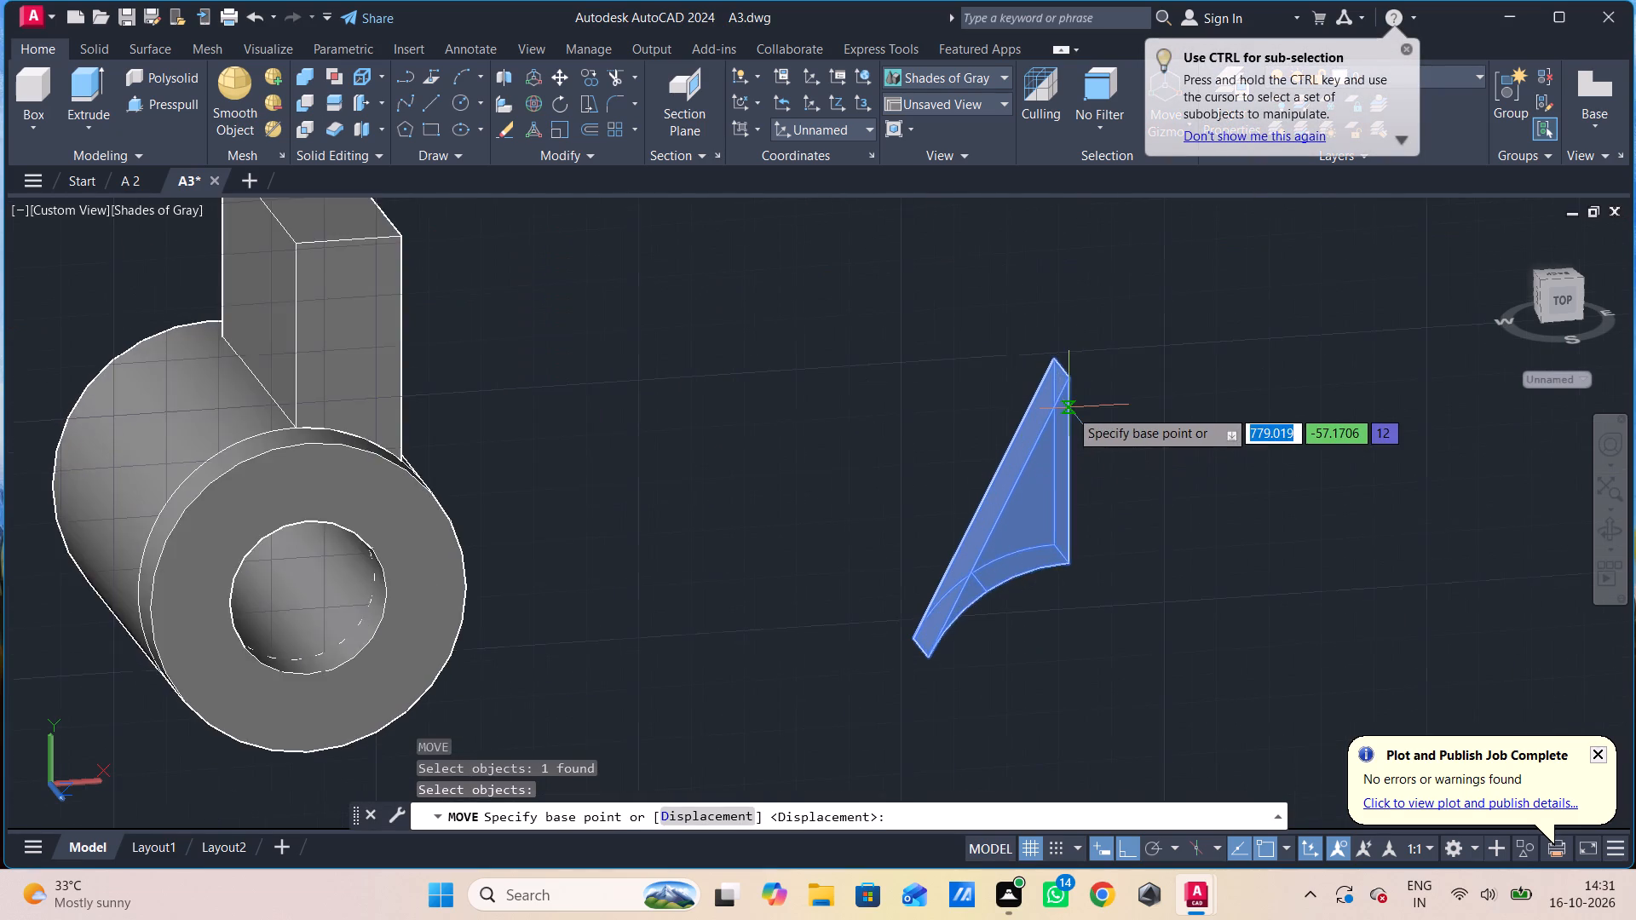
scroll(1069, 409, "up", 2)
left_click(1057, 325)
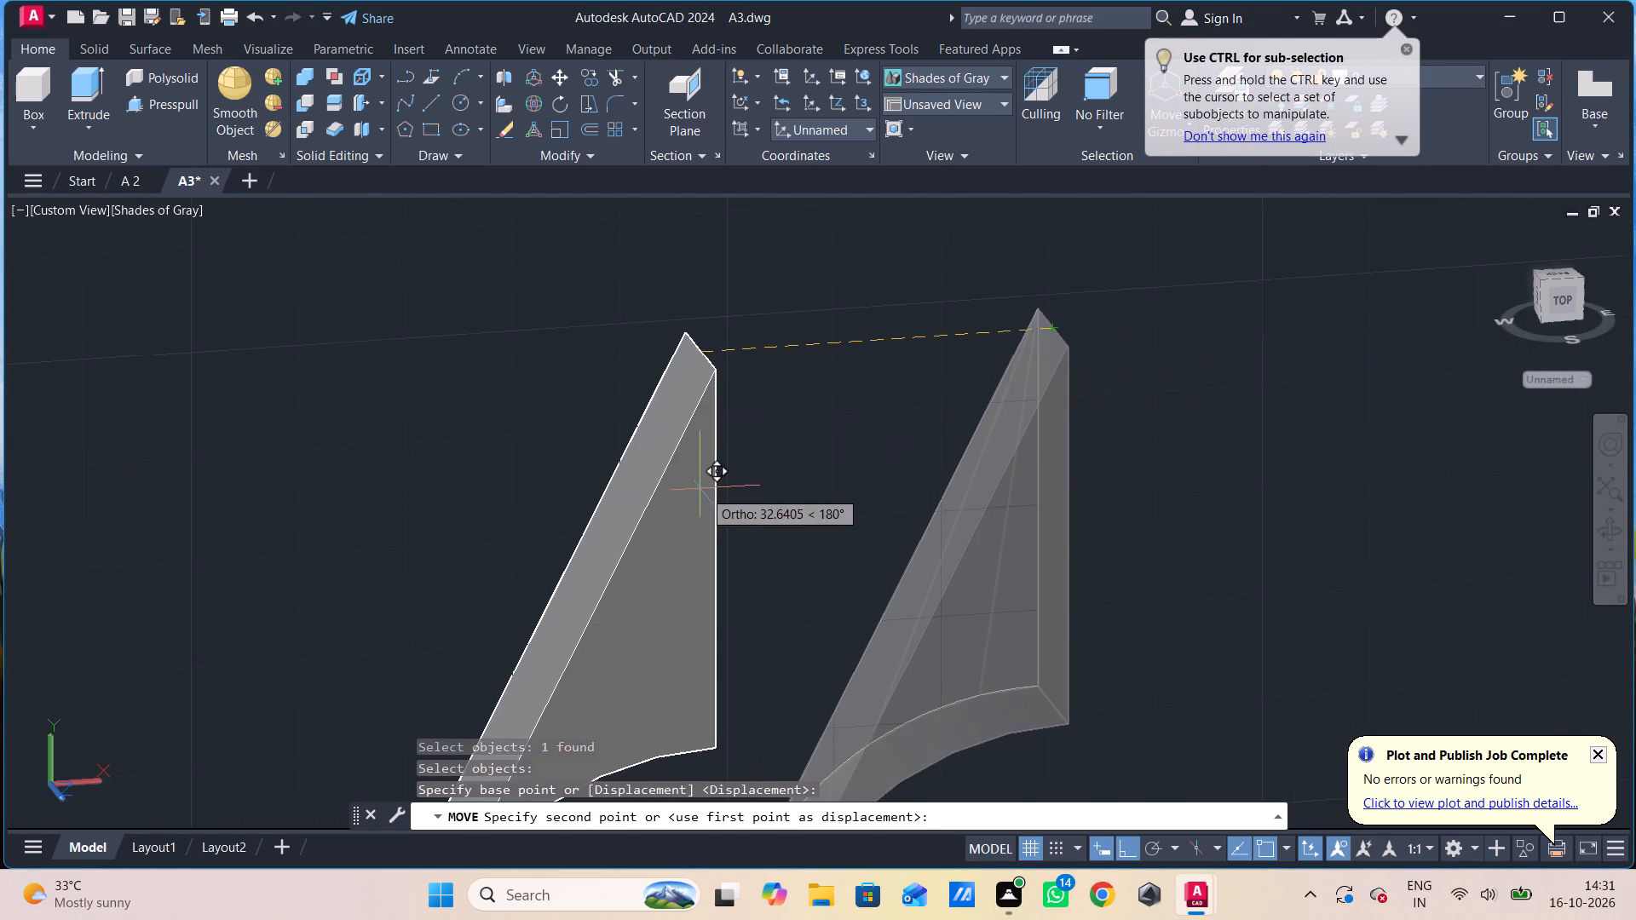
middle_click_drag(706, 486, 851, 497, "shift")
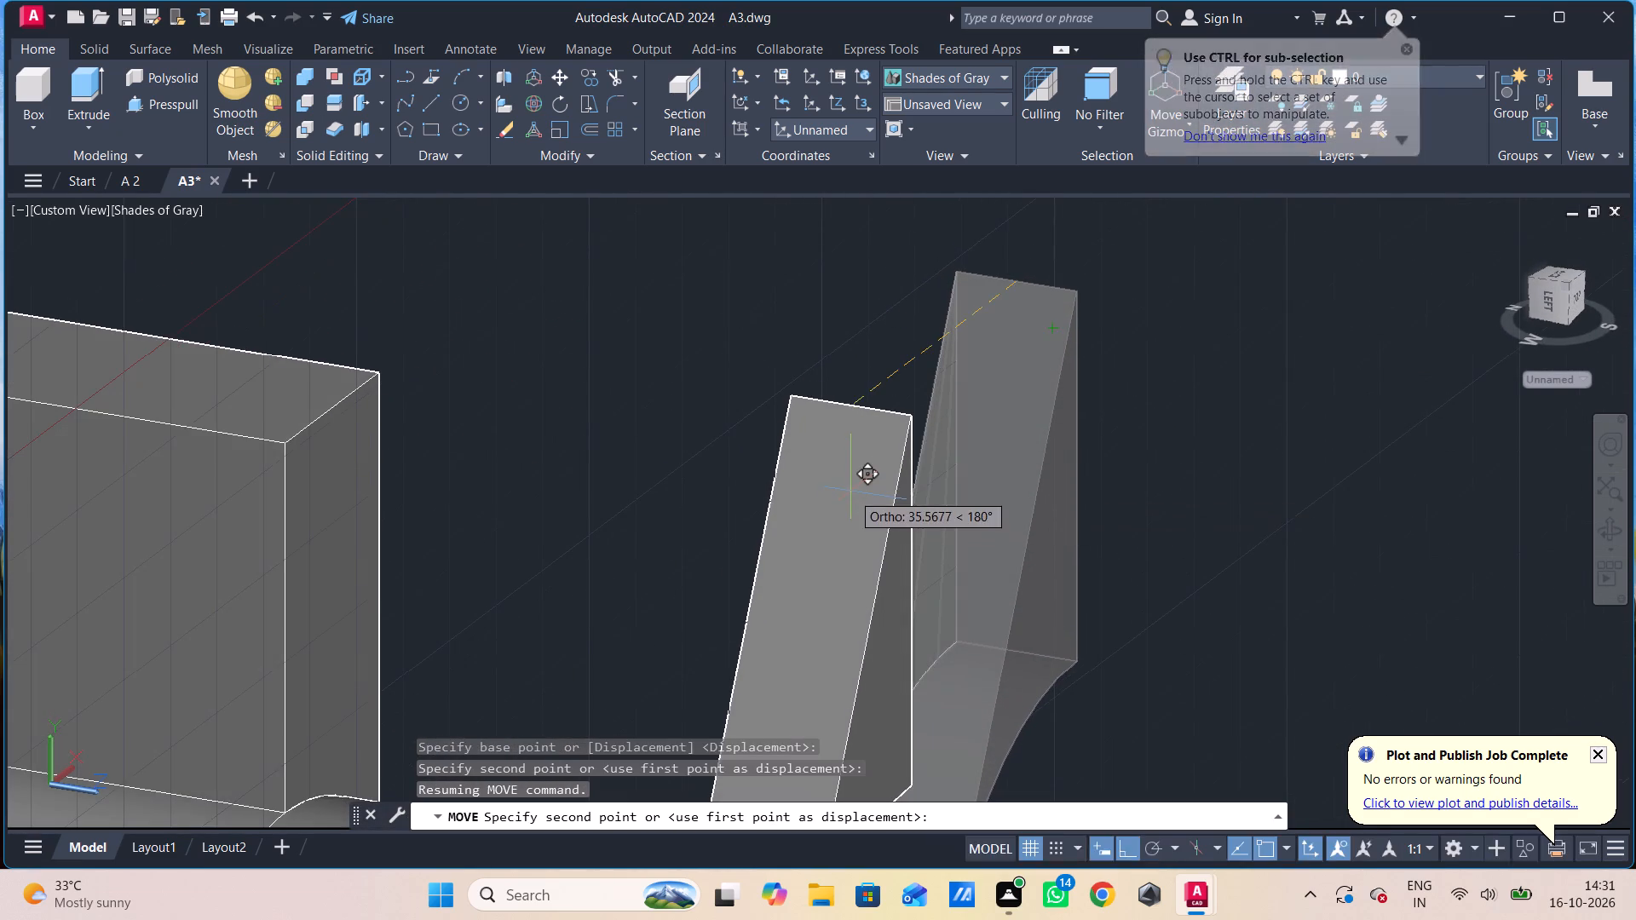
middle_click_drag(851, 492, 947, 359)
scroll(918, 399, "down", 2)
middle_click_drag(898, 445, 865, 445)
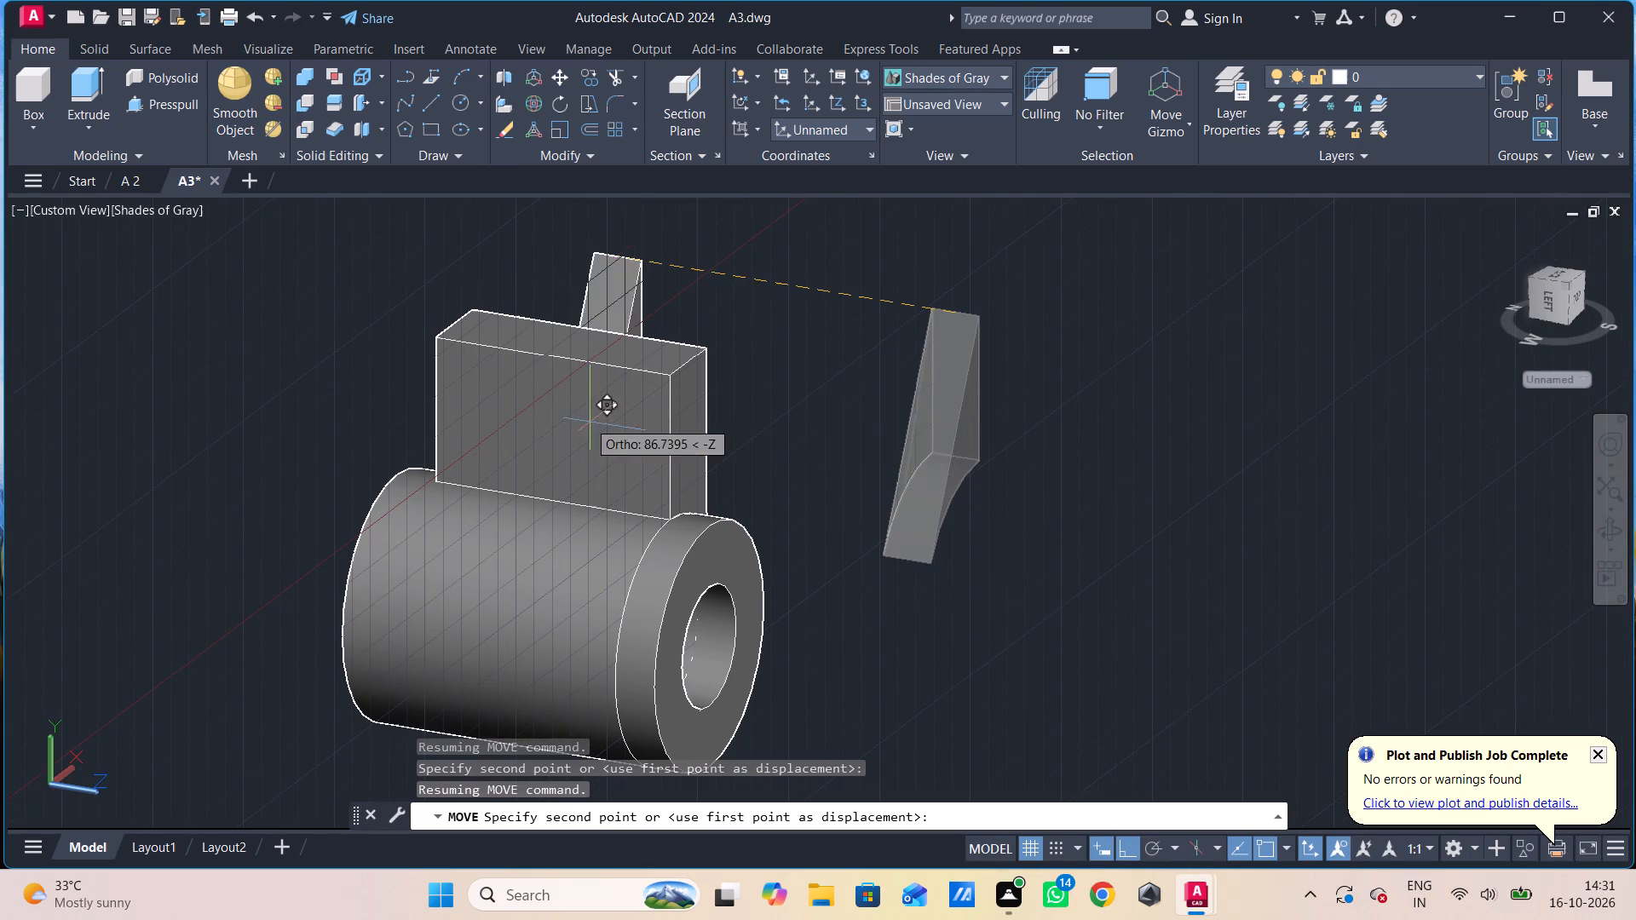
left_click(557, 356)
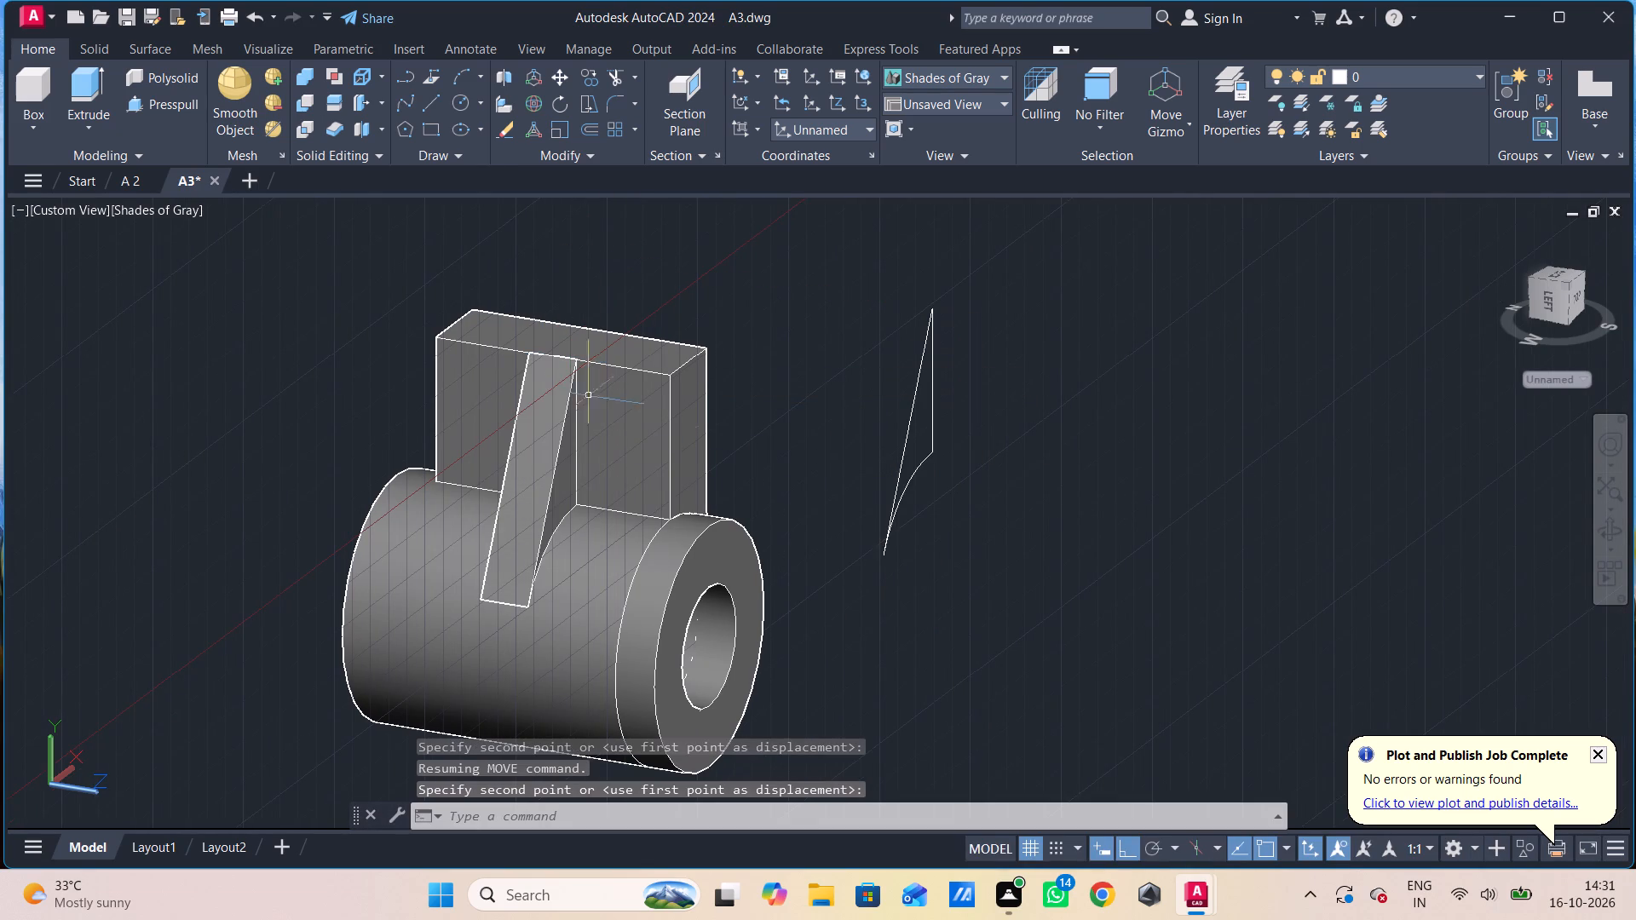
key("Escape")
Delete the leftover closed rib profile polyline beside the cylinder part.
middle_click_drag(1170, 573, 1115, 592, "shift")
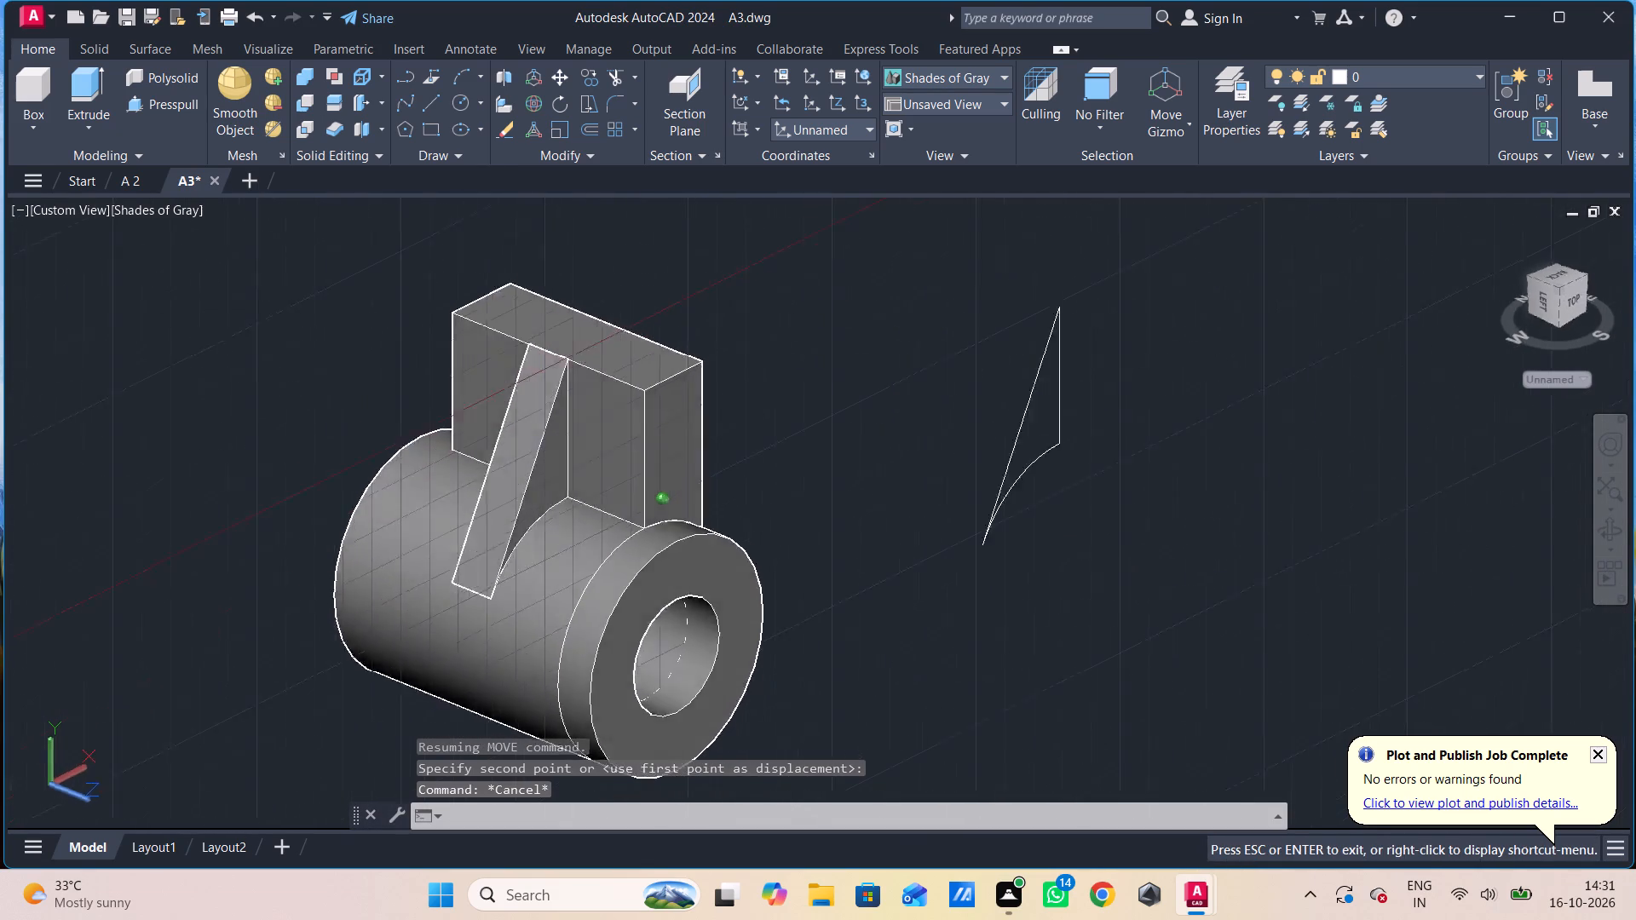
middle_click_drag(1115, 592, 1006, 599, "shift")
left_click_drag(1321, 528, 1307, 534)
left_click(1068, 663)
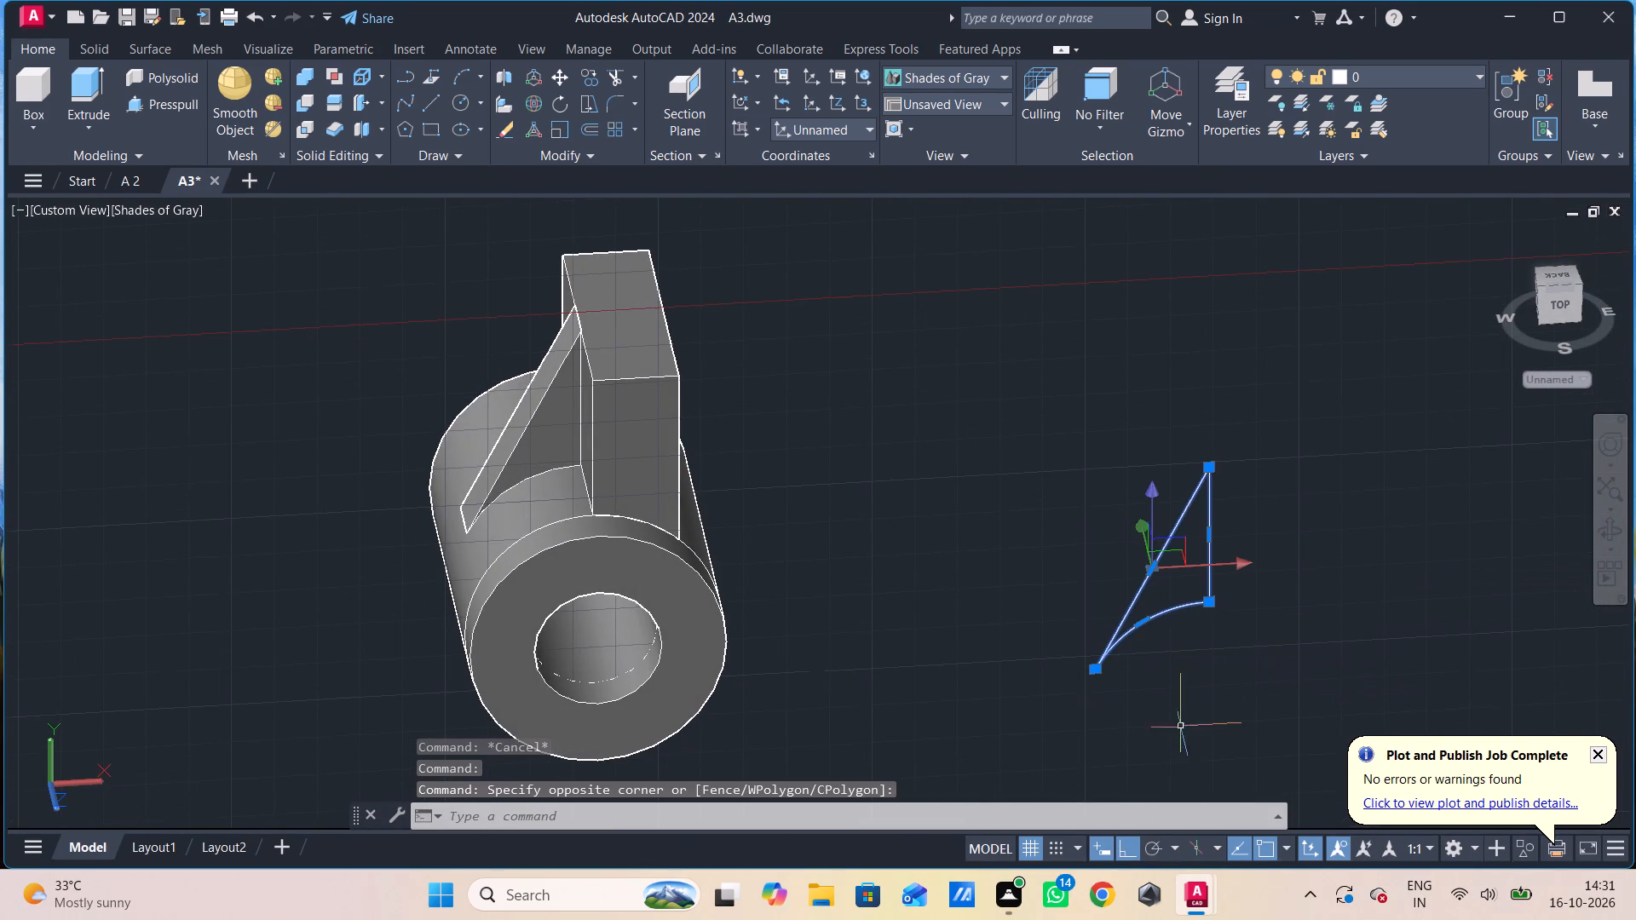
key("Delete")
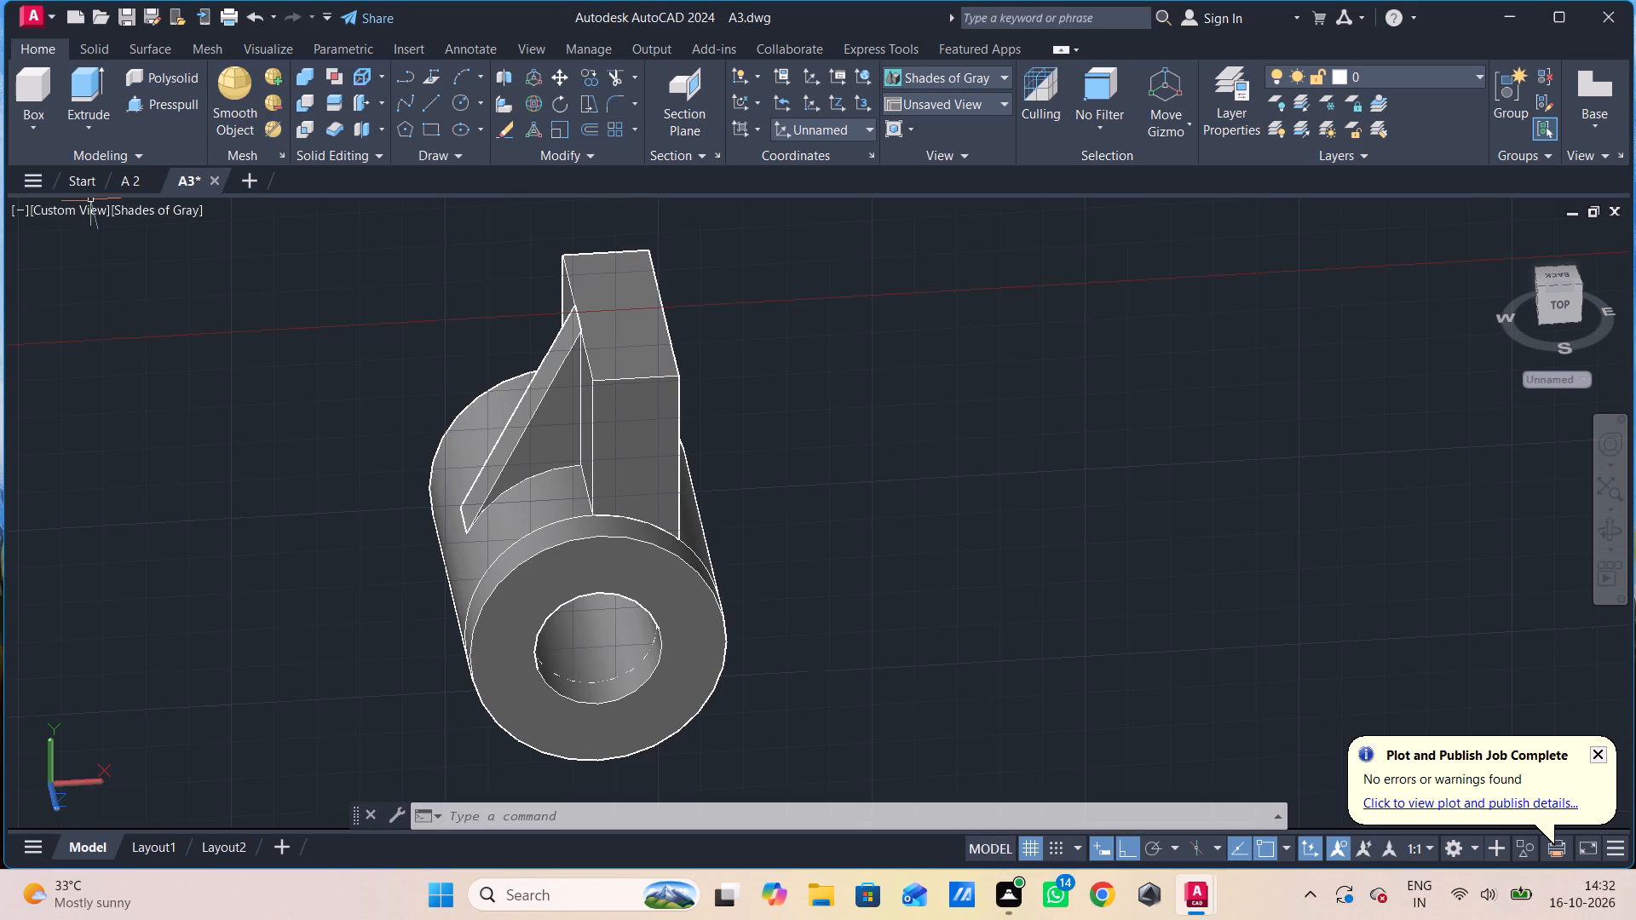
In the top view, draw a circle of radius 30 in the empty area east of the hollow cylinder part.
left_click(42, 208)
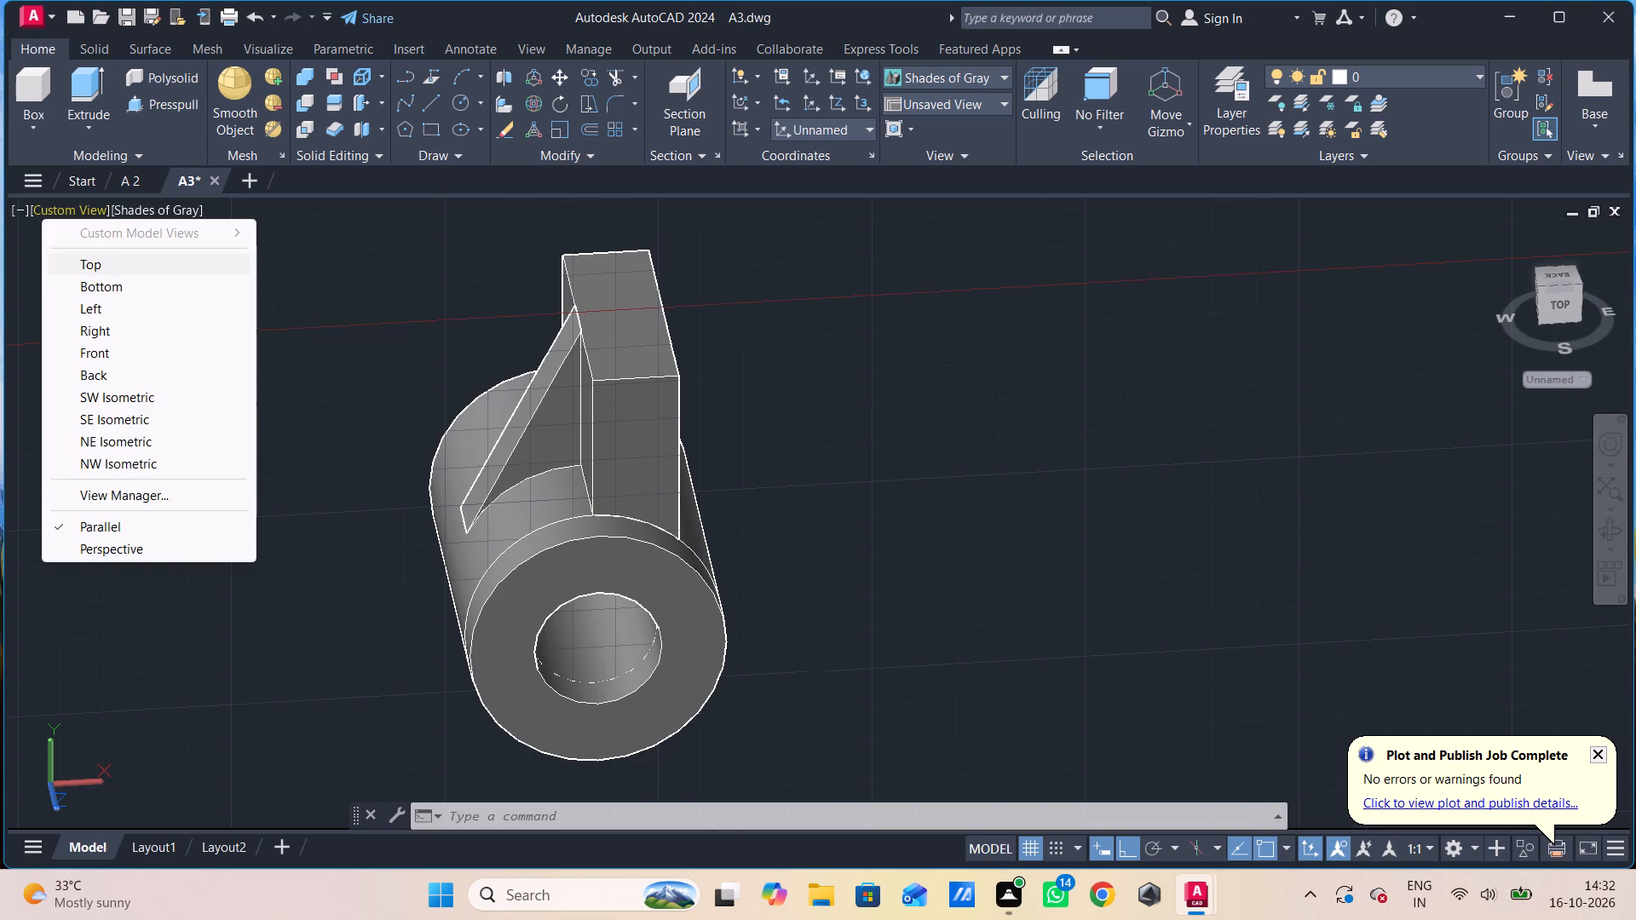
left_click(92, 262)
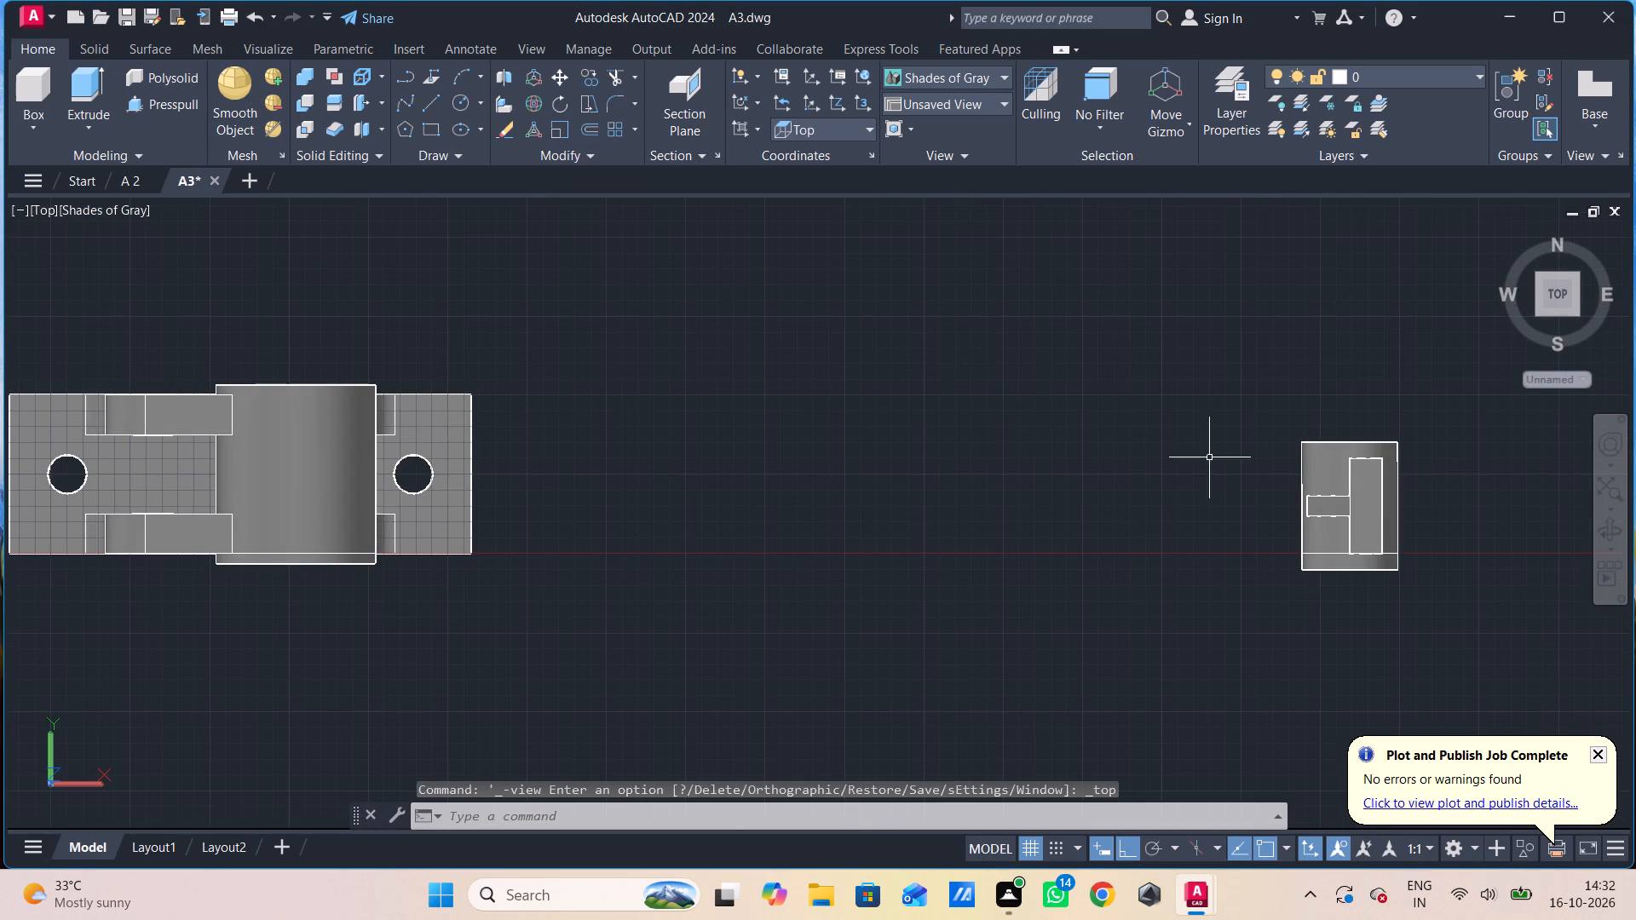
middle_click_drag(1223, 461, 478, 449)
scroll(831, 498, "up", 3)
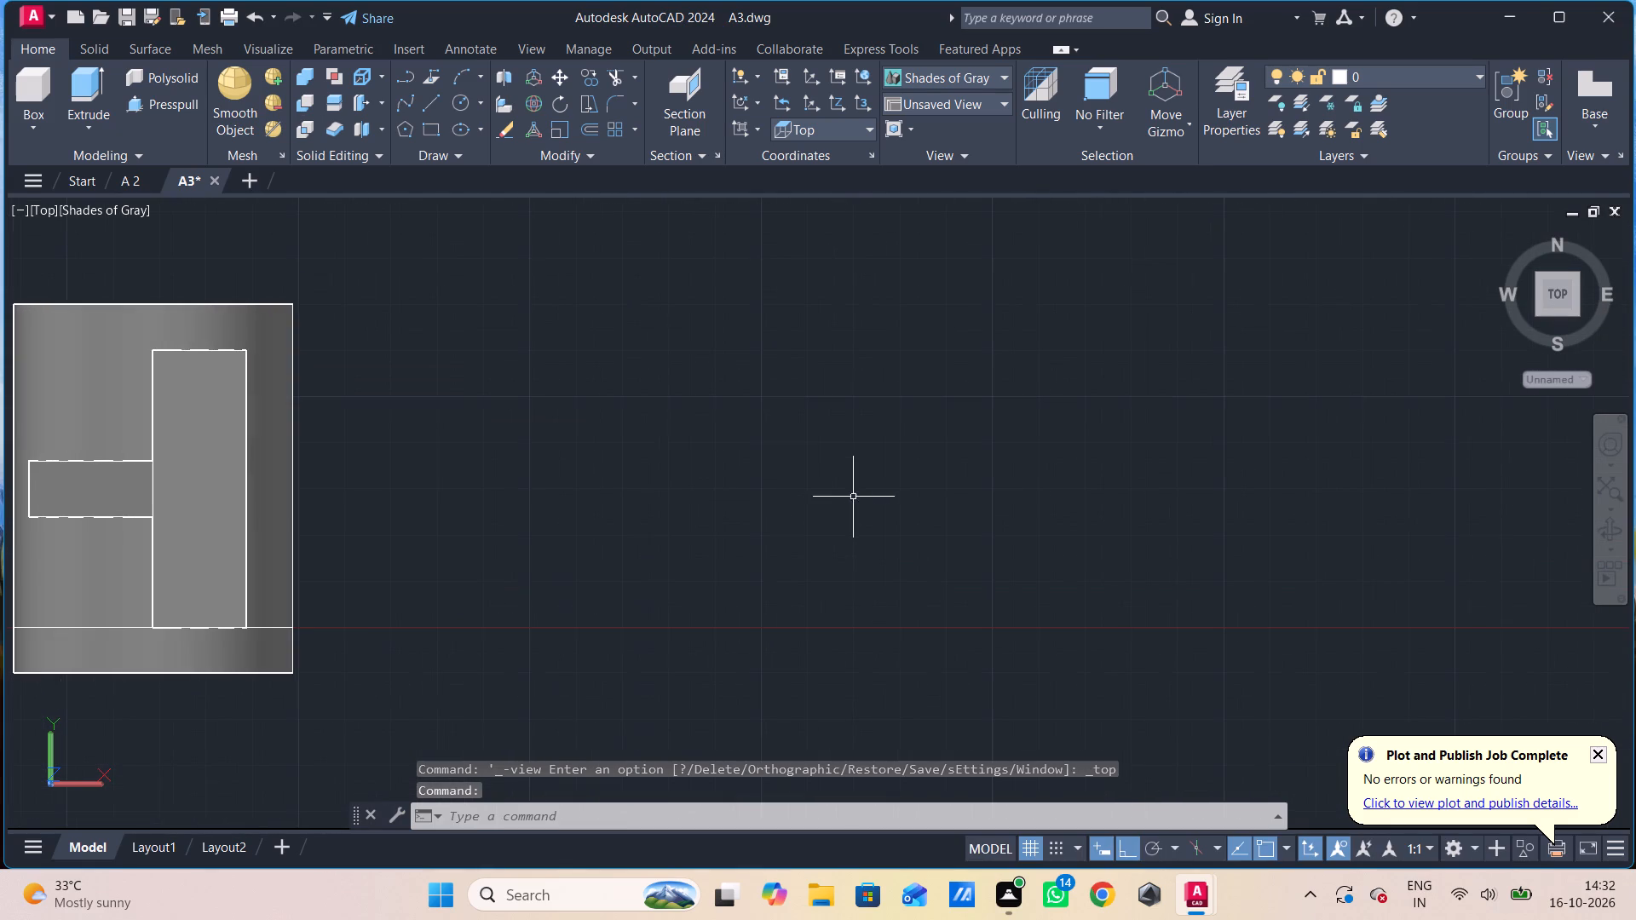
middle_click_drag(854, 498, 896, 498)
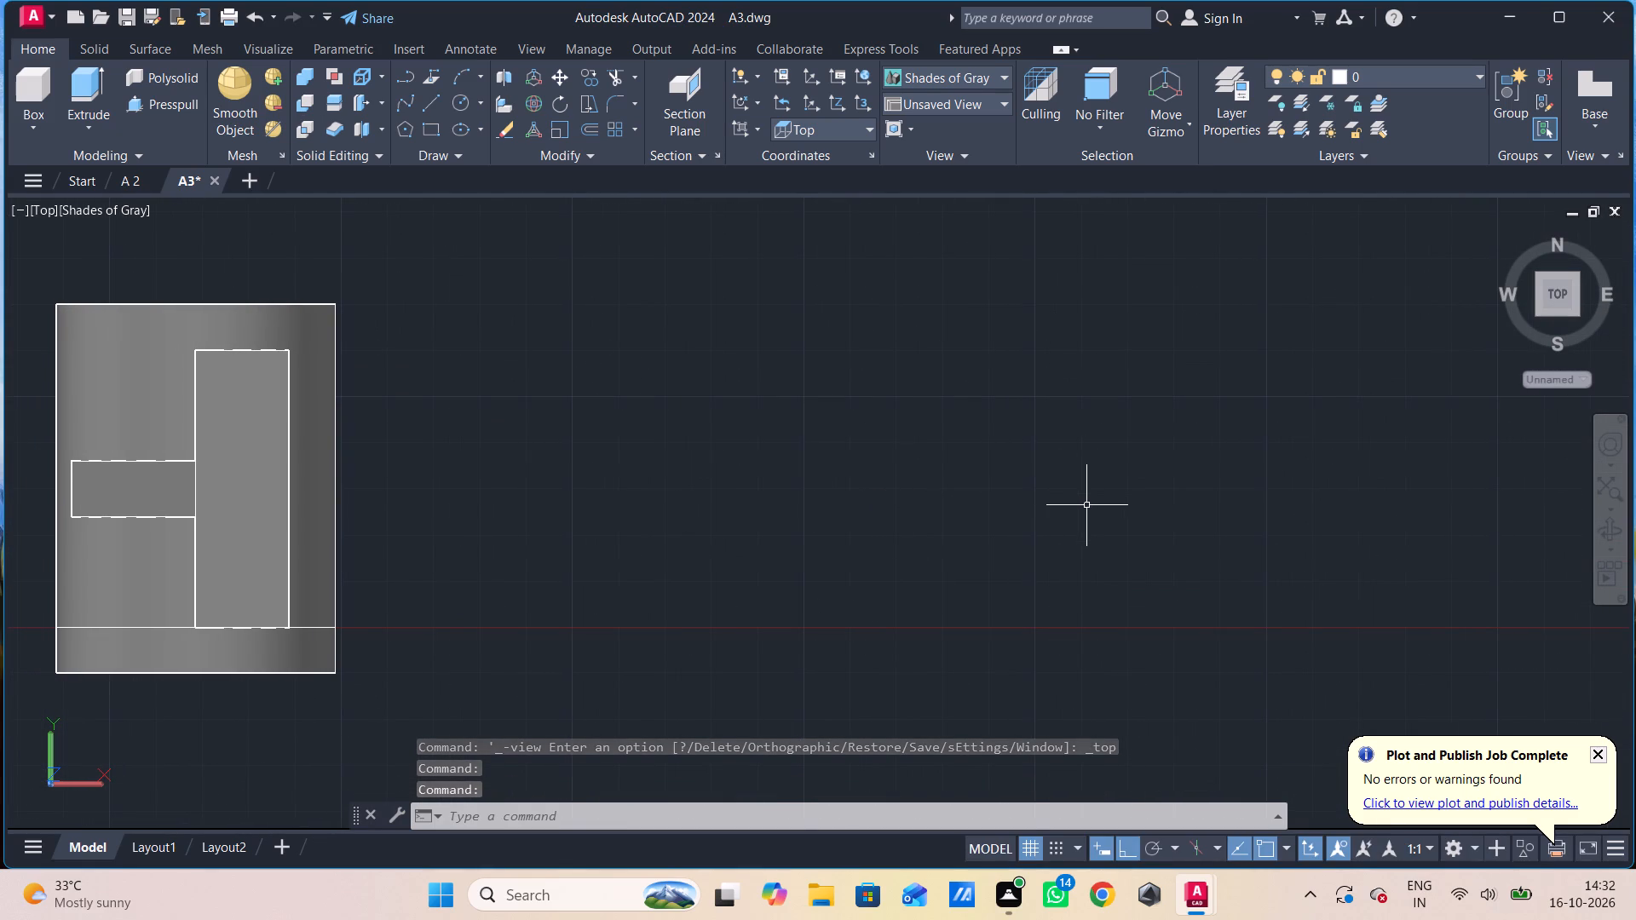
key("c")
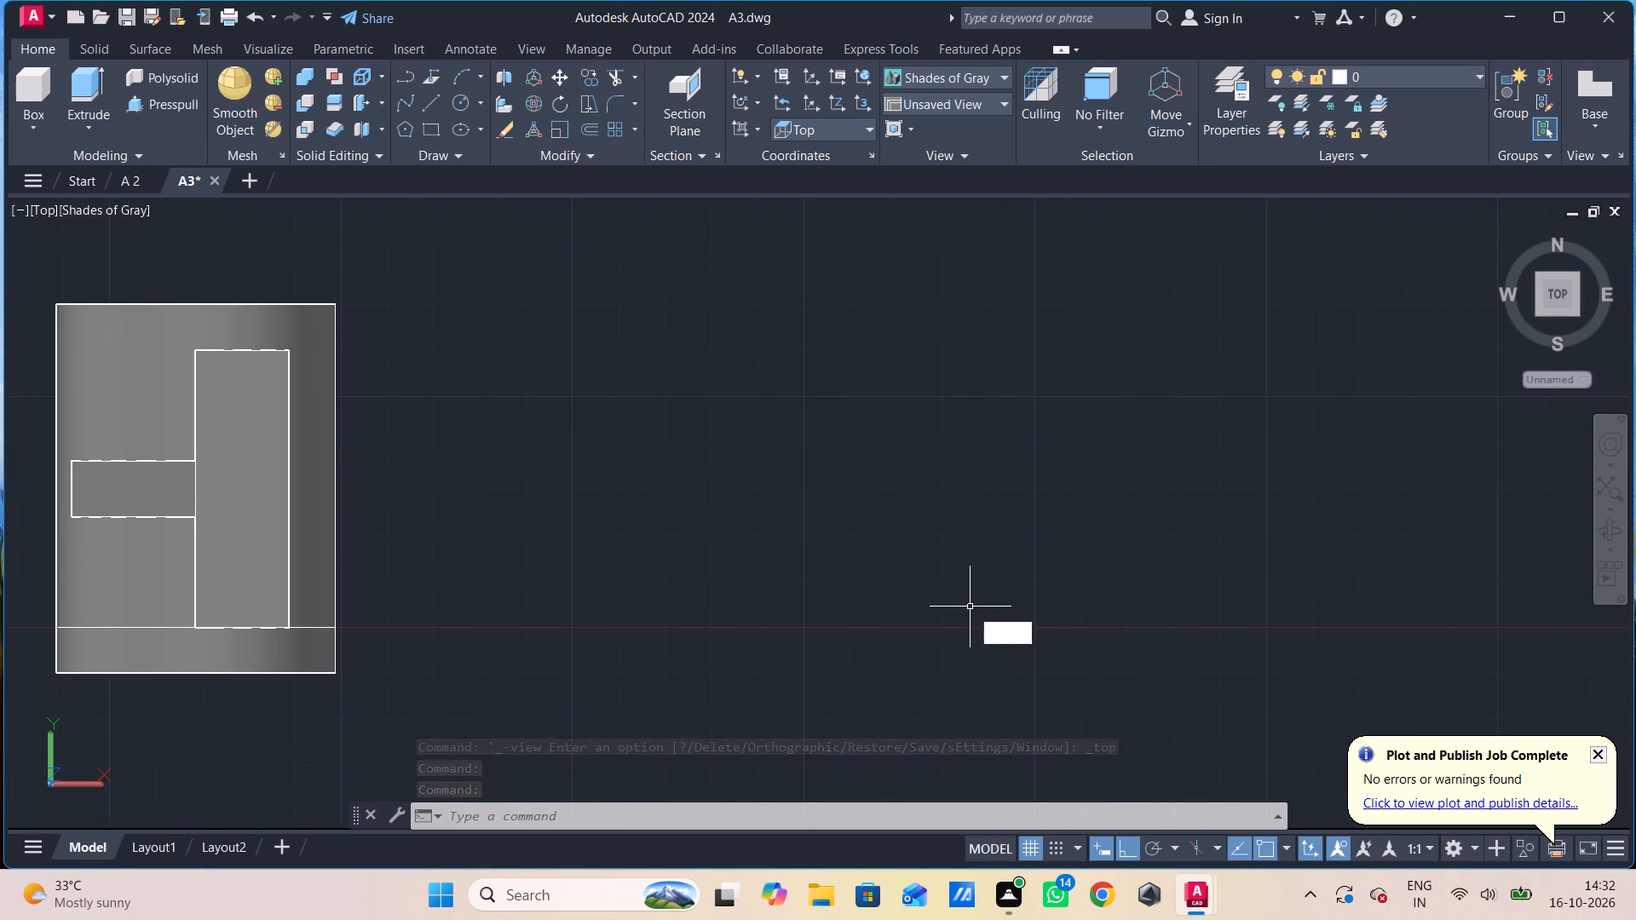
key("space")
left_click(985, 503)
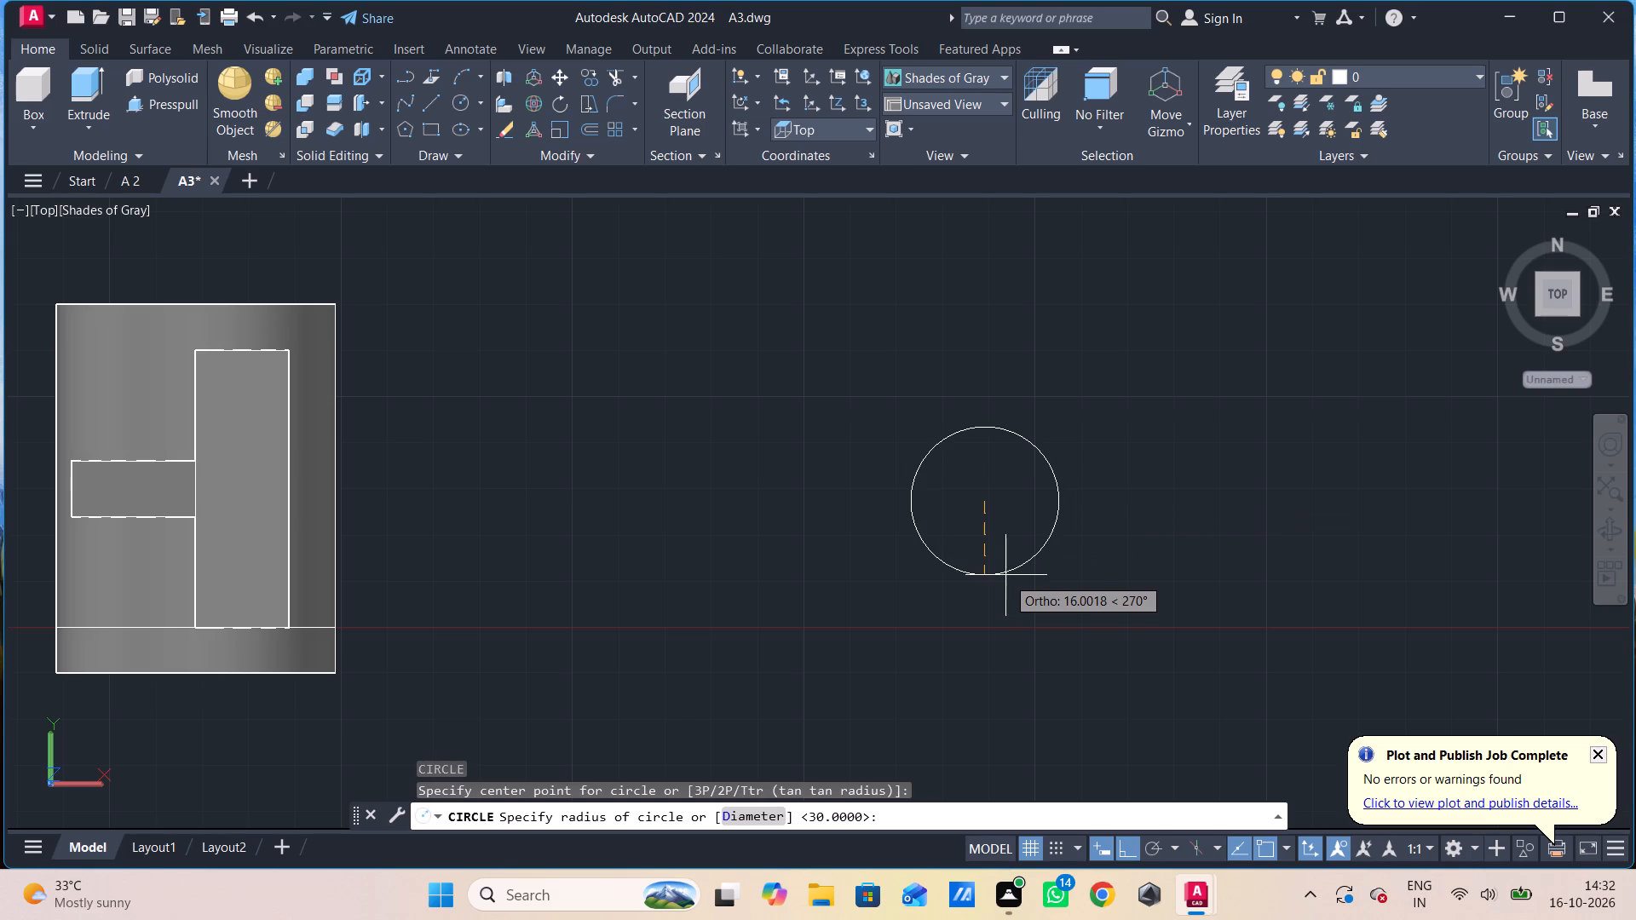
key("6")
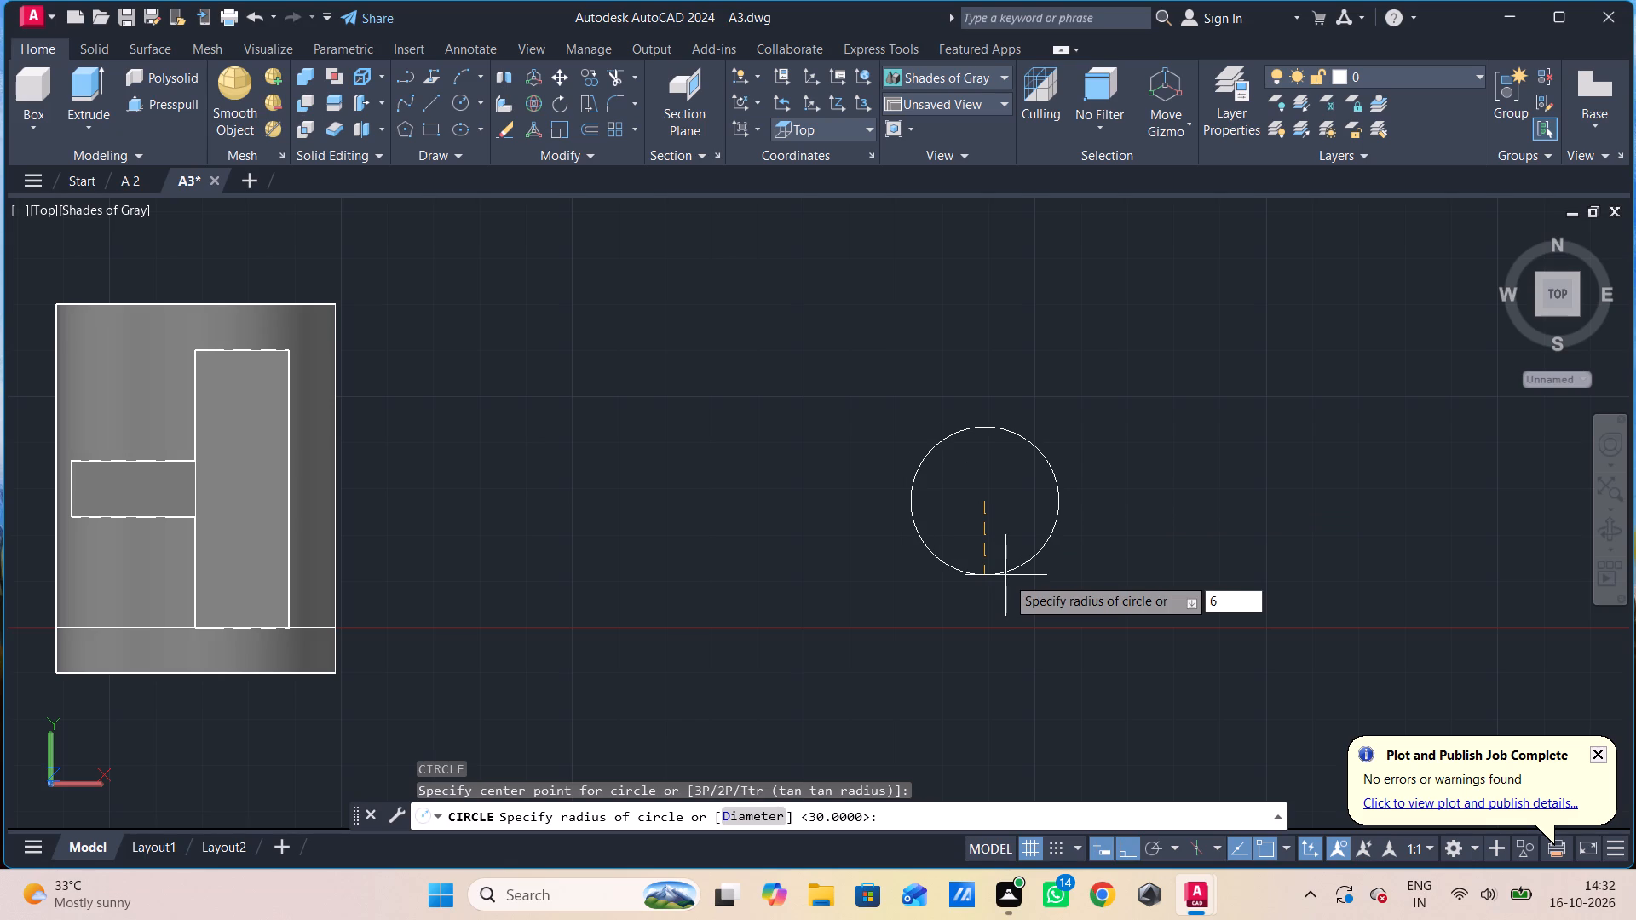
key("BackSpace")
type("30")
key("Return")
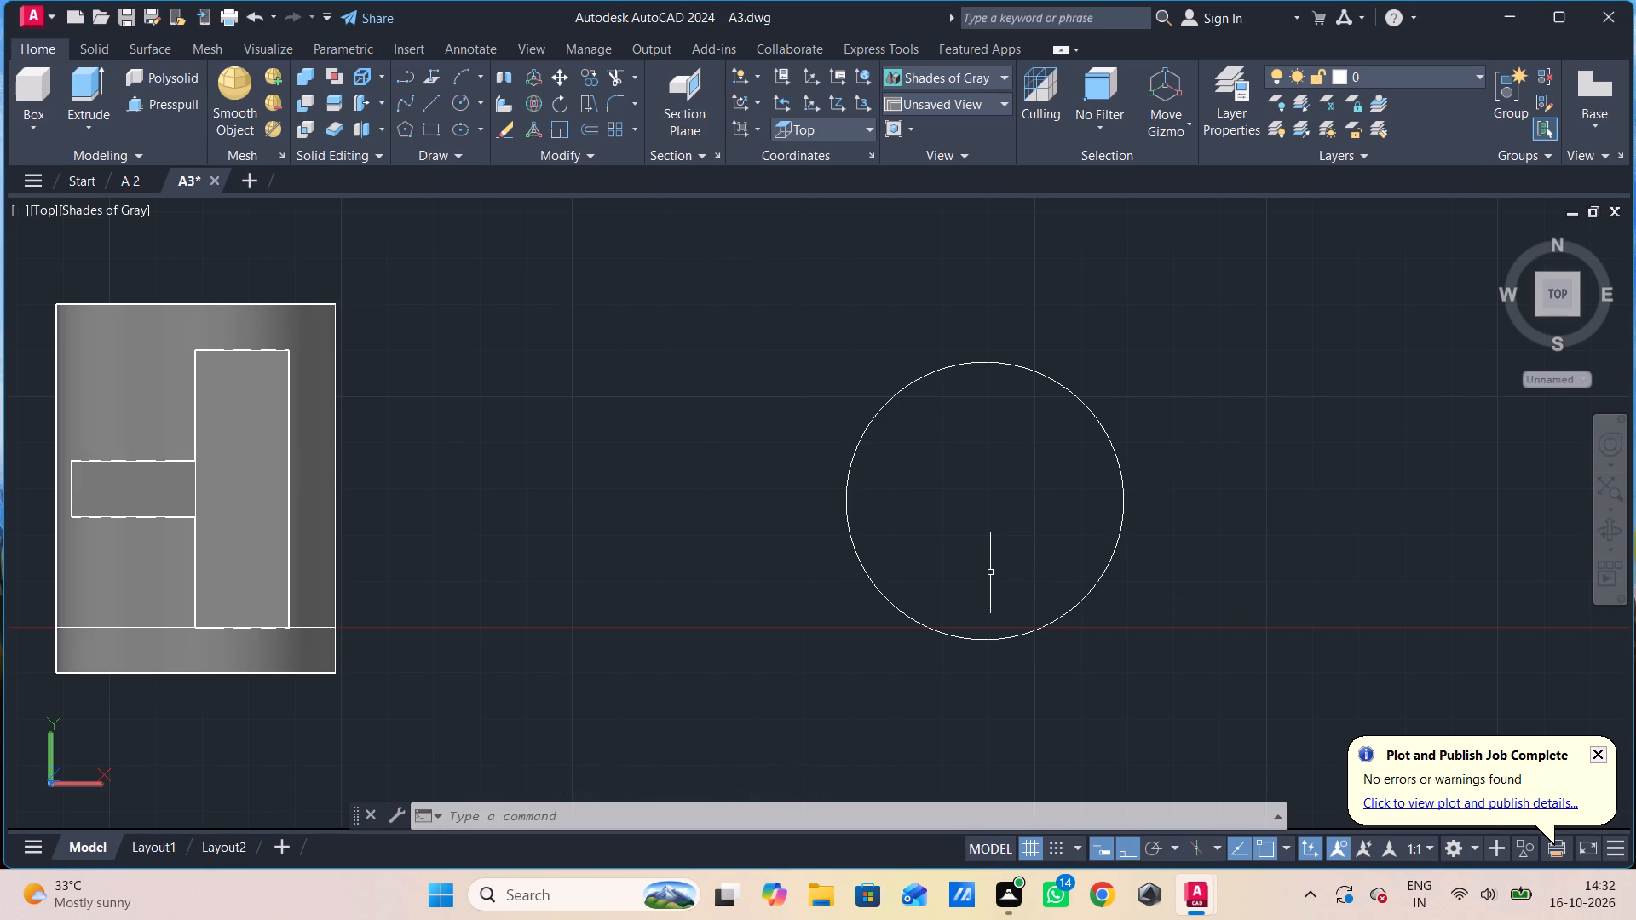
Draw connected lines from the circle's top quadrant 40 toward the cylinder part, 60 down, and back to the circle's bottom quadrant.
key("l")
key("Return")
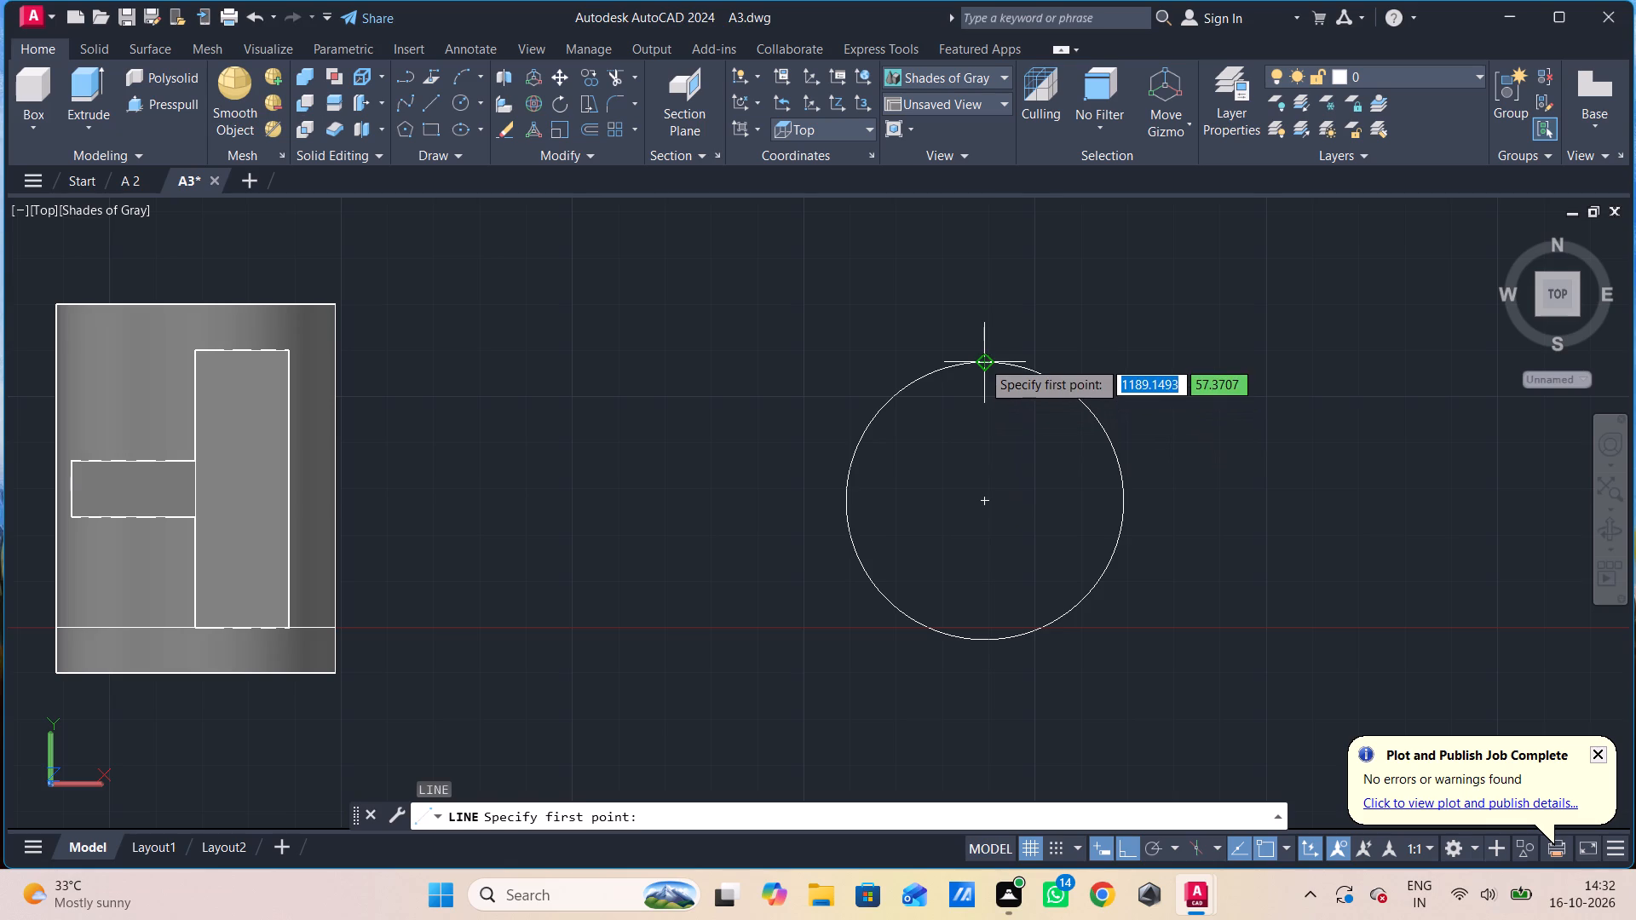
left_click(982, 360)
type("40")
key("Return")
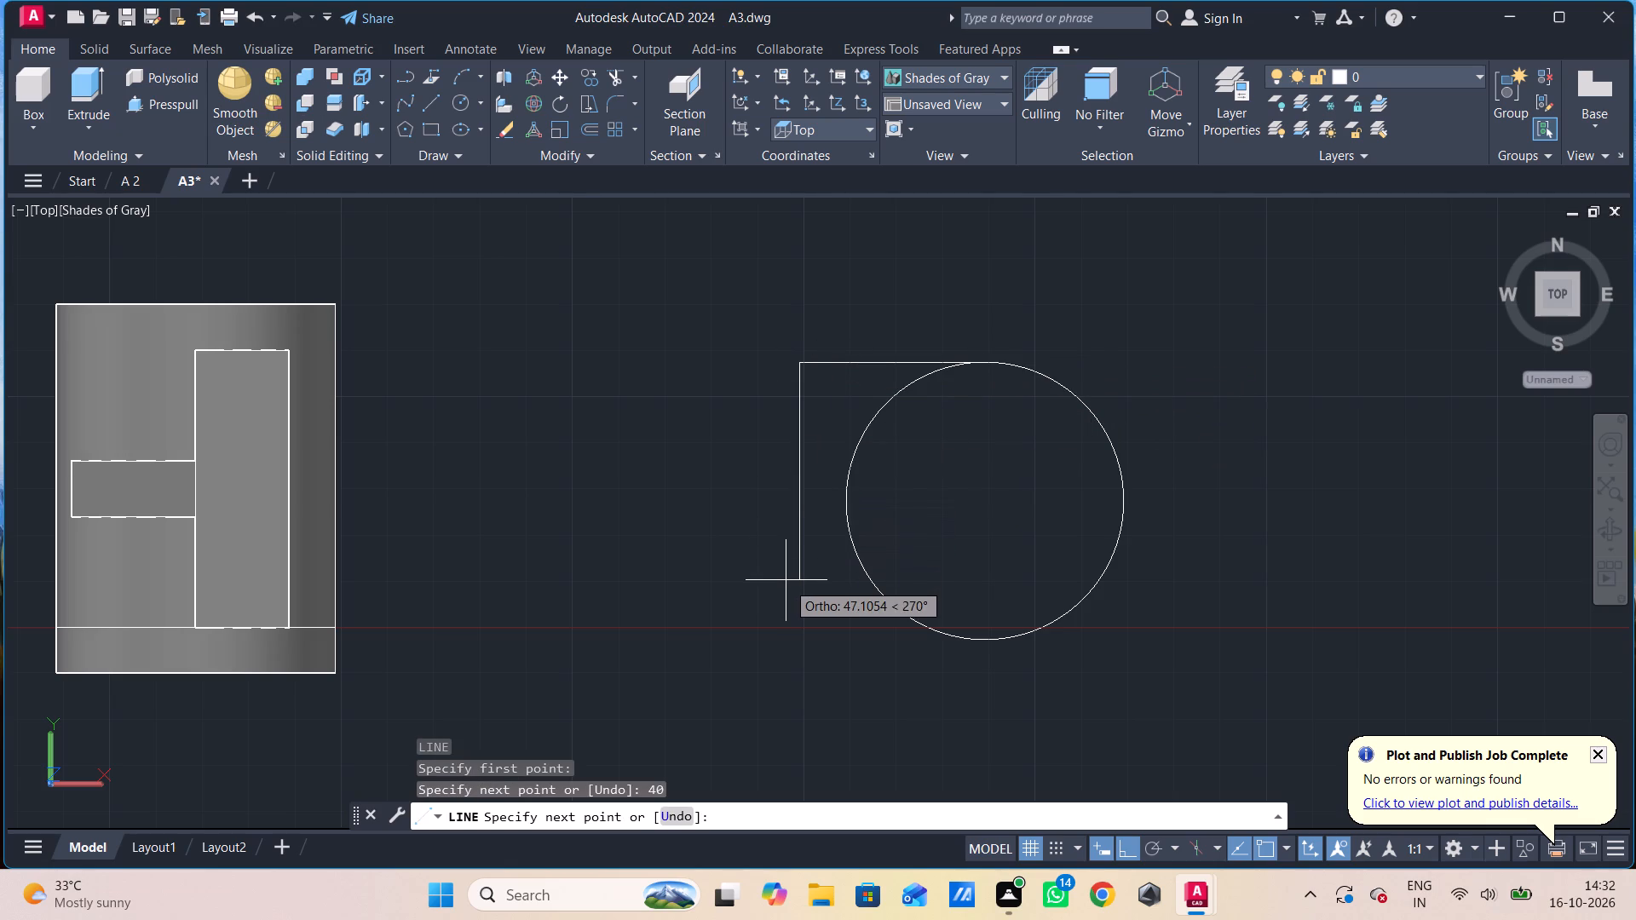
key("6")
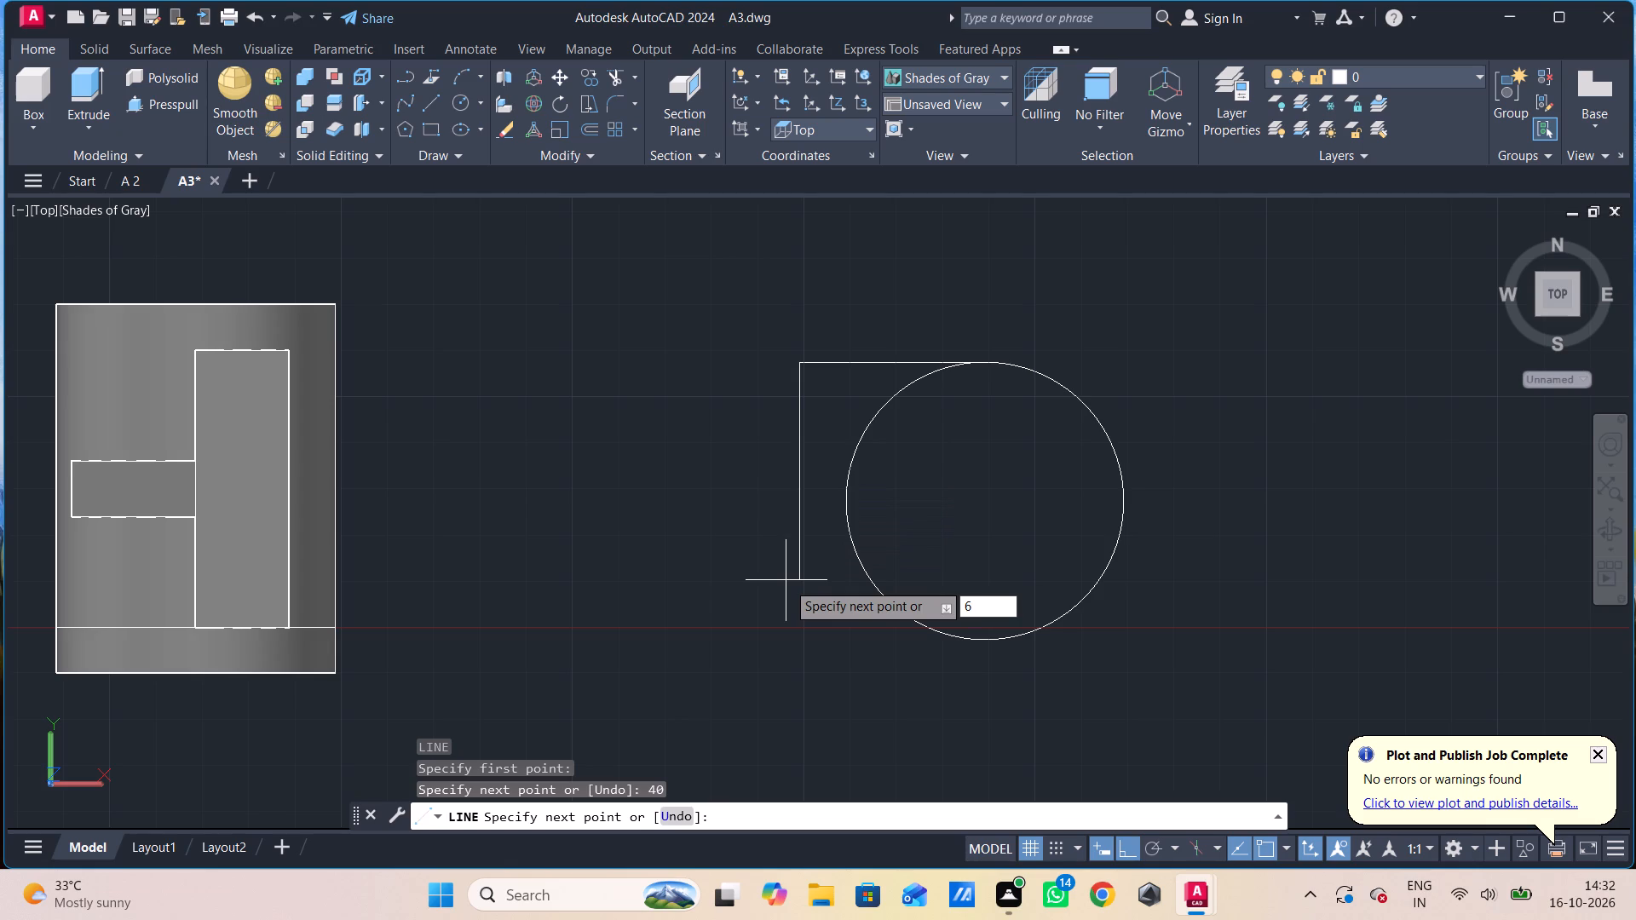
key("0")
key("Return")
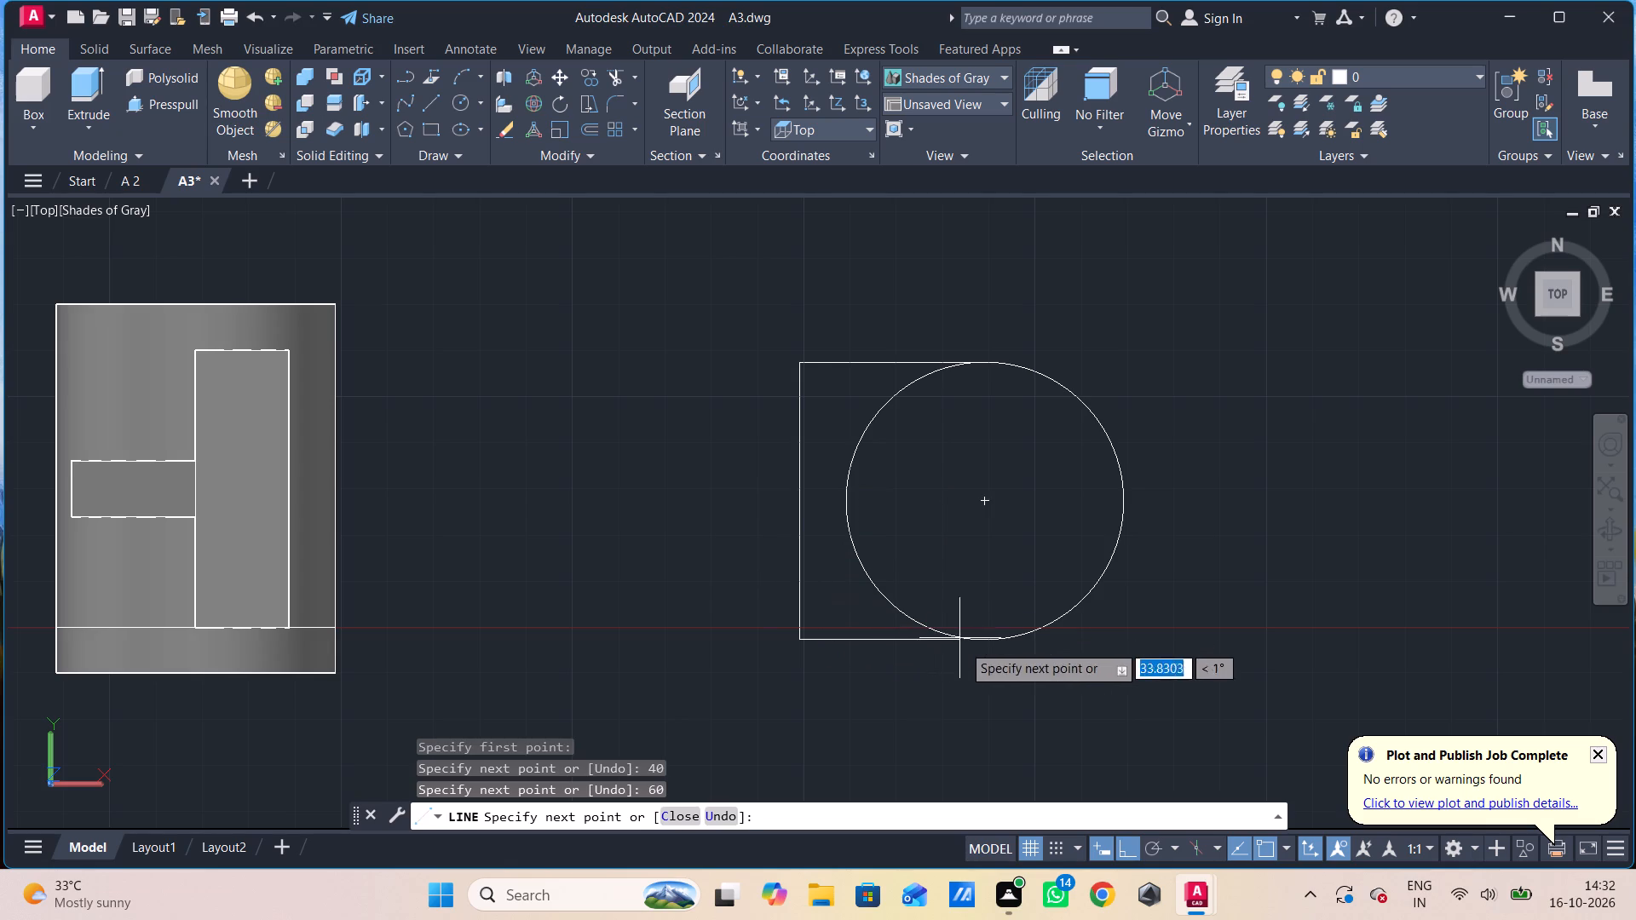
left_click(988, 642)
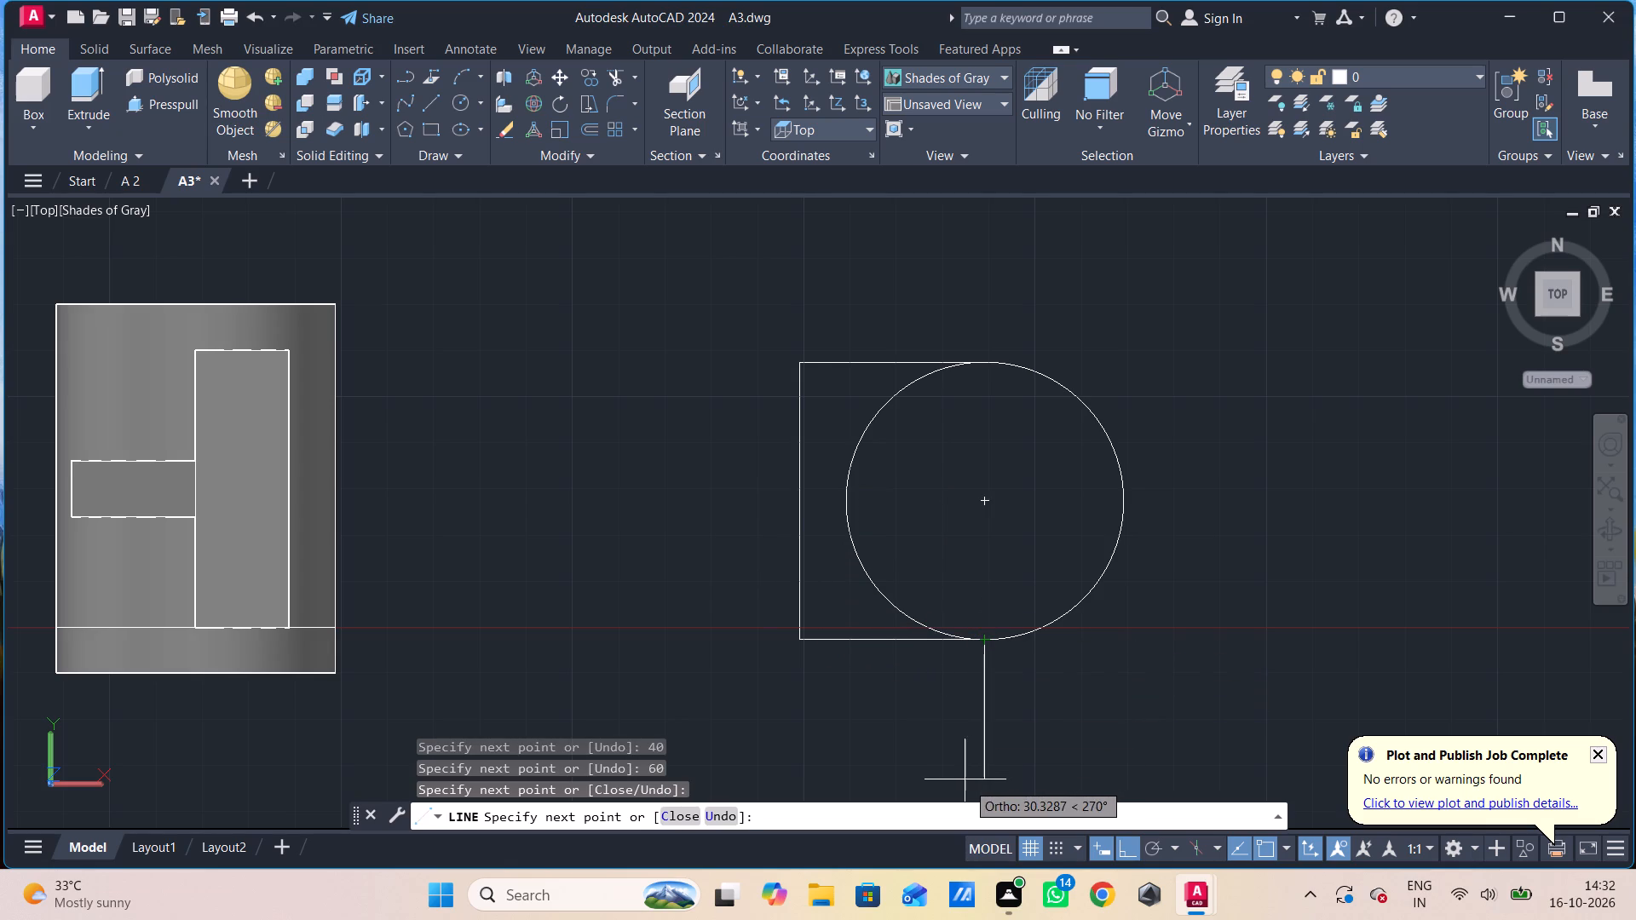
key("Escape")
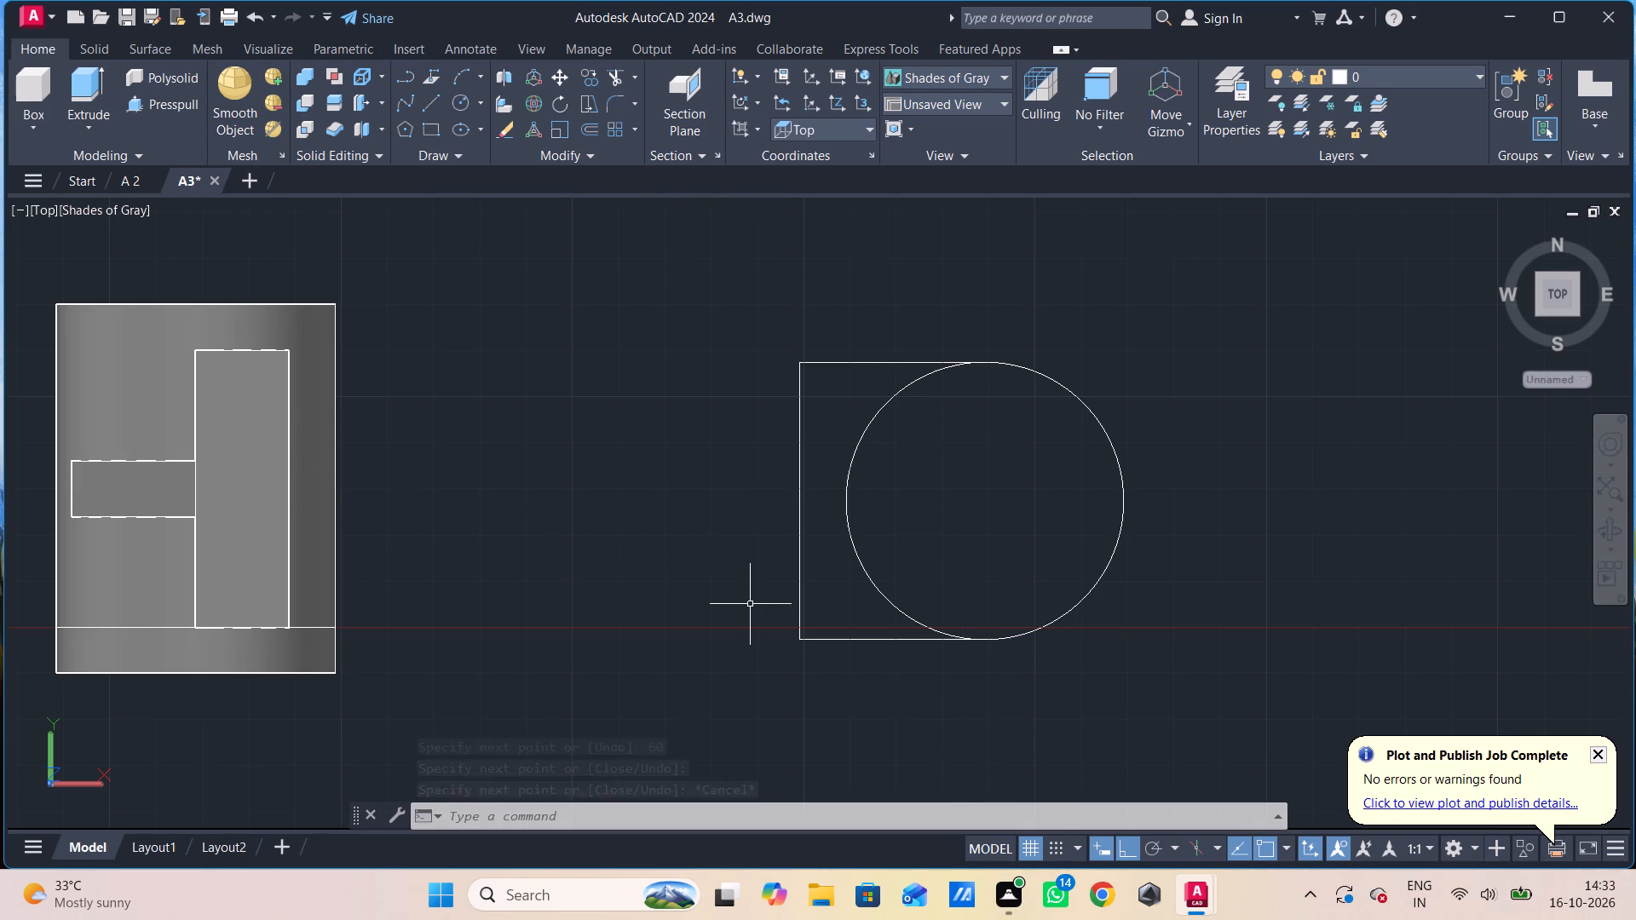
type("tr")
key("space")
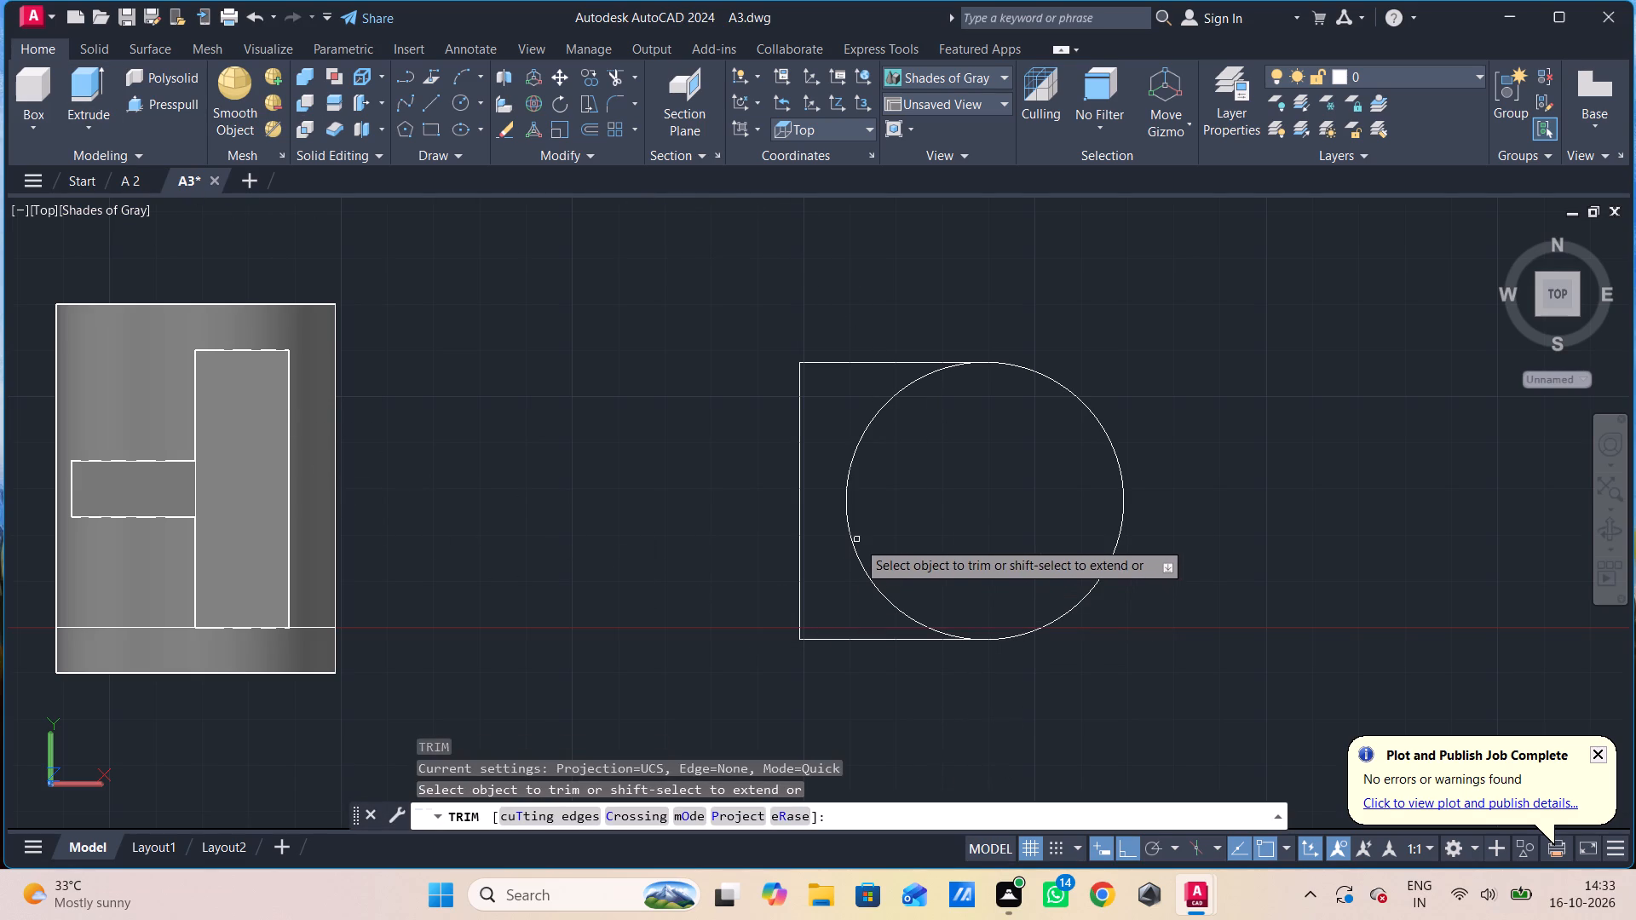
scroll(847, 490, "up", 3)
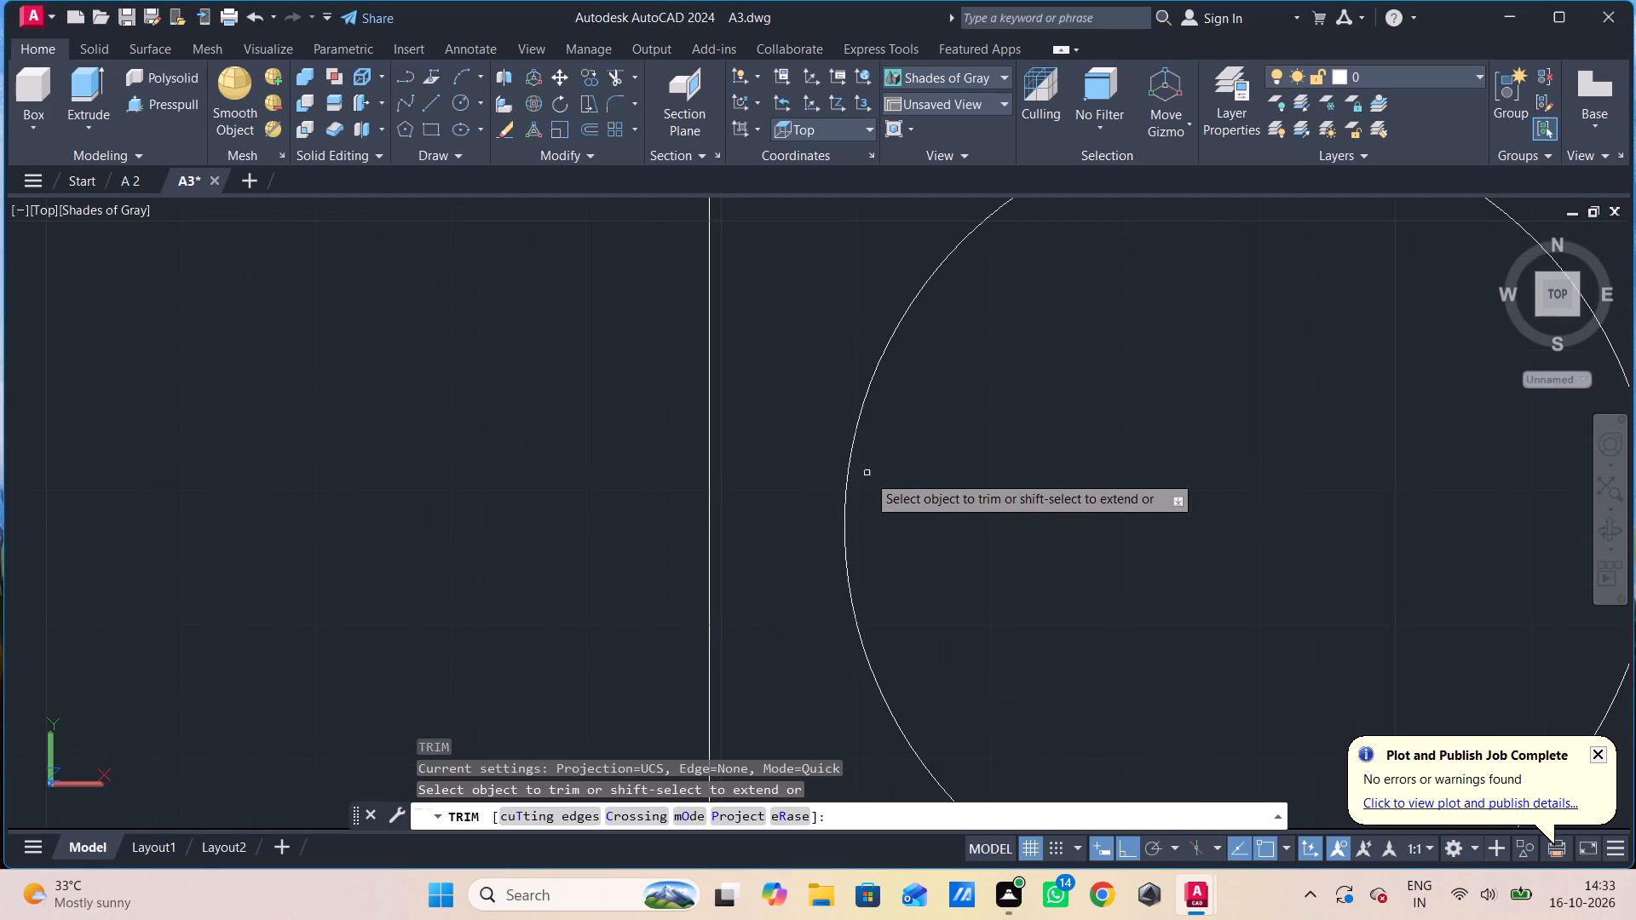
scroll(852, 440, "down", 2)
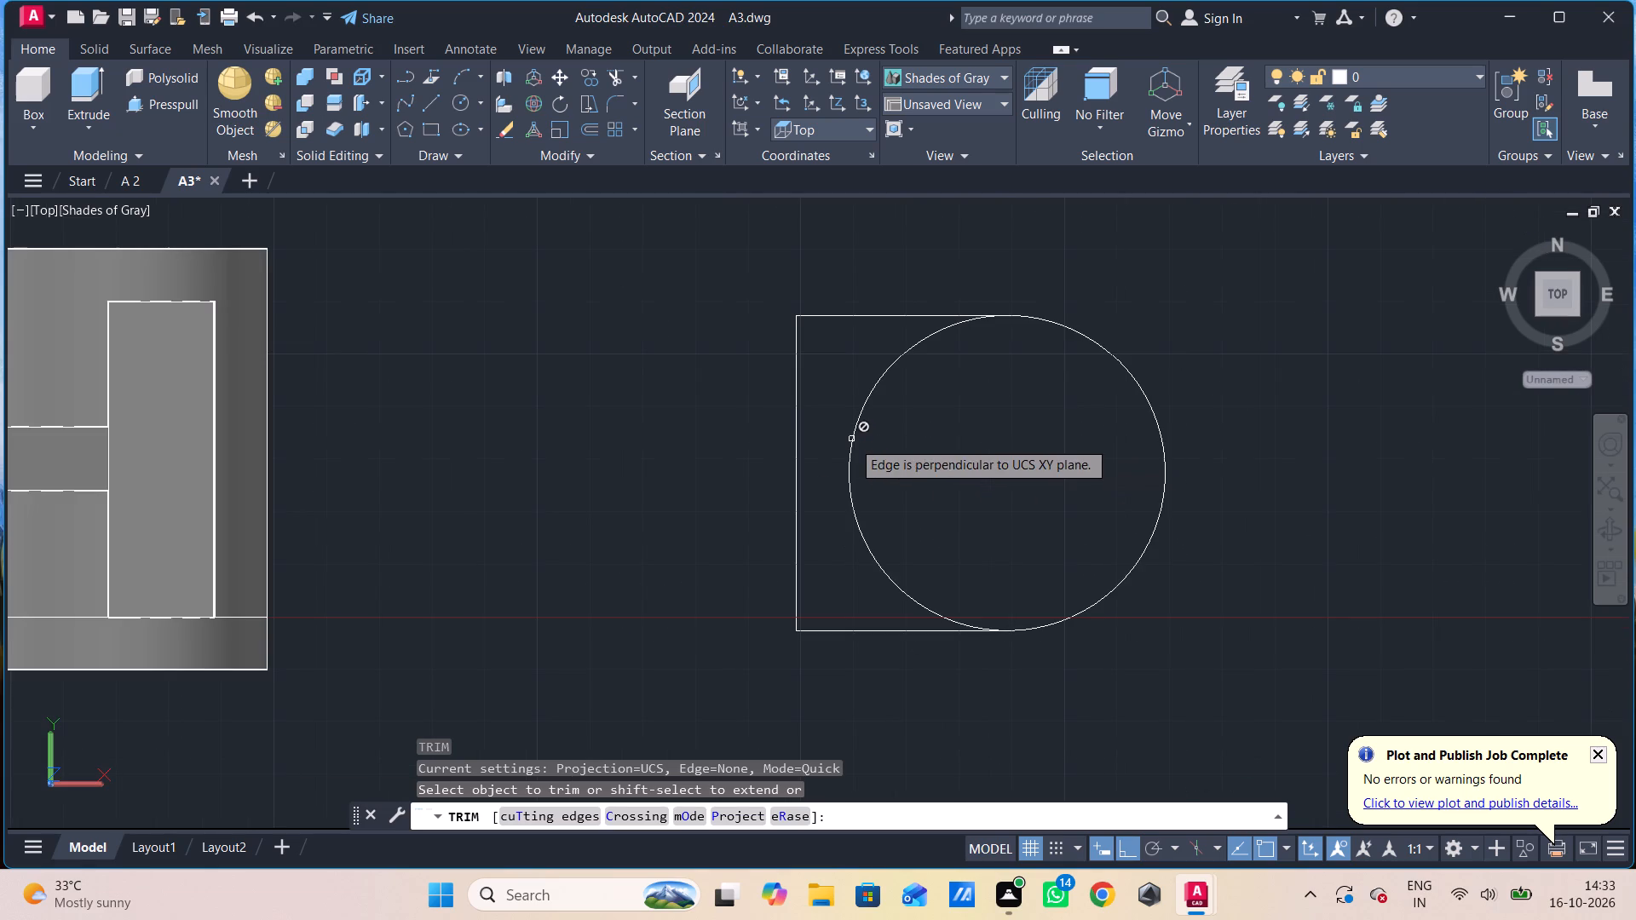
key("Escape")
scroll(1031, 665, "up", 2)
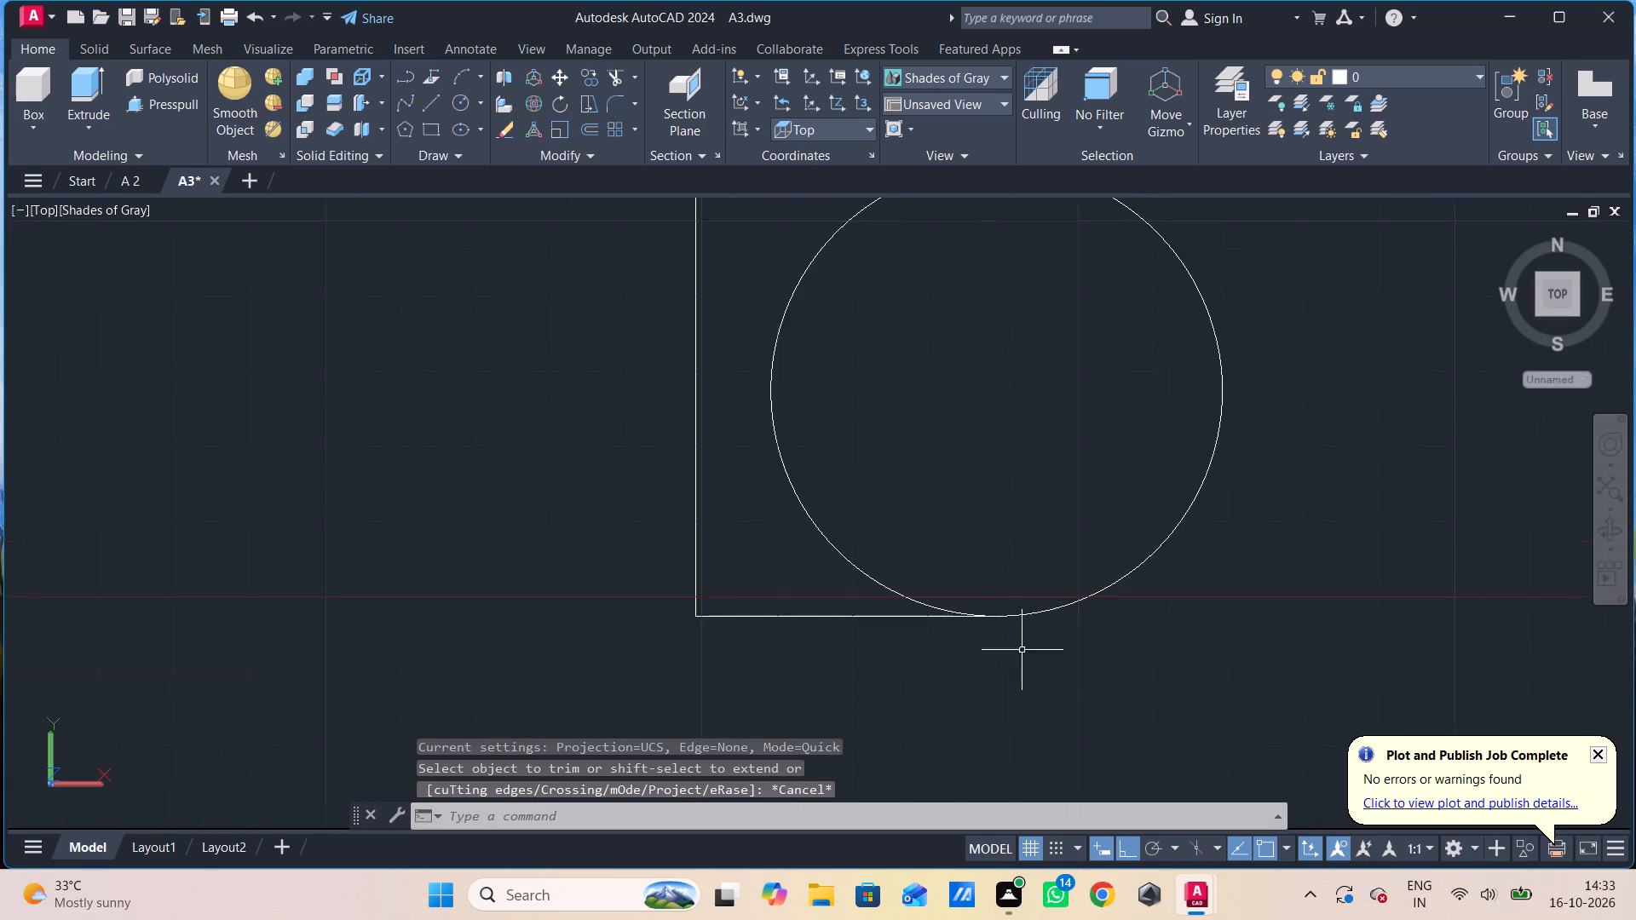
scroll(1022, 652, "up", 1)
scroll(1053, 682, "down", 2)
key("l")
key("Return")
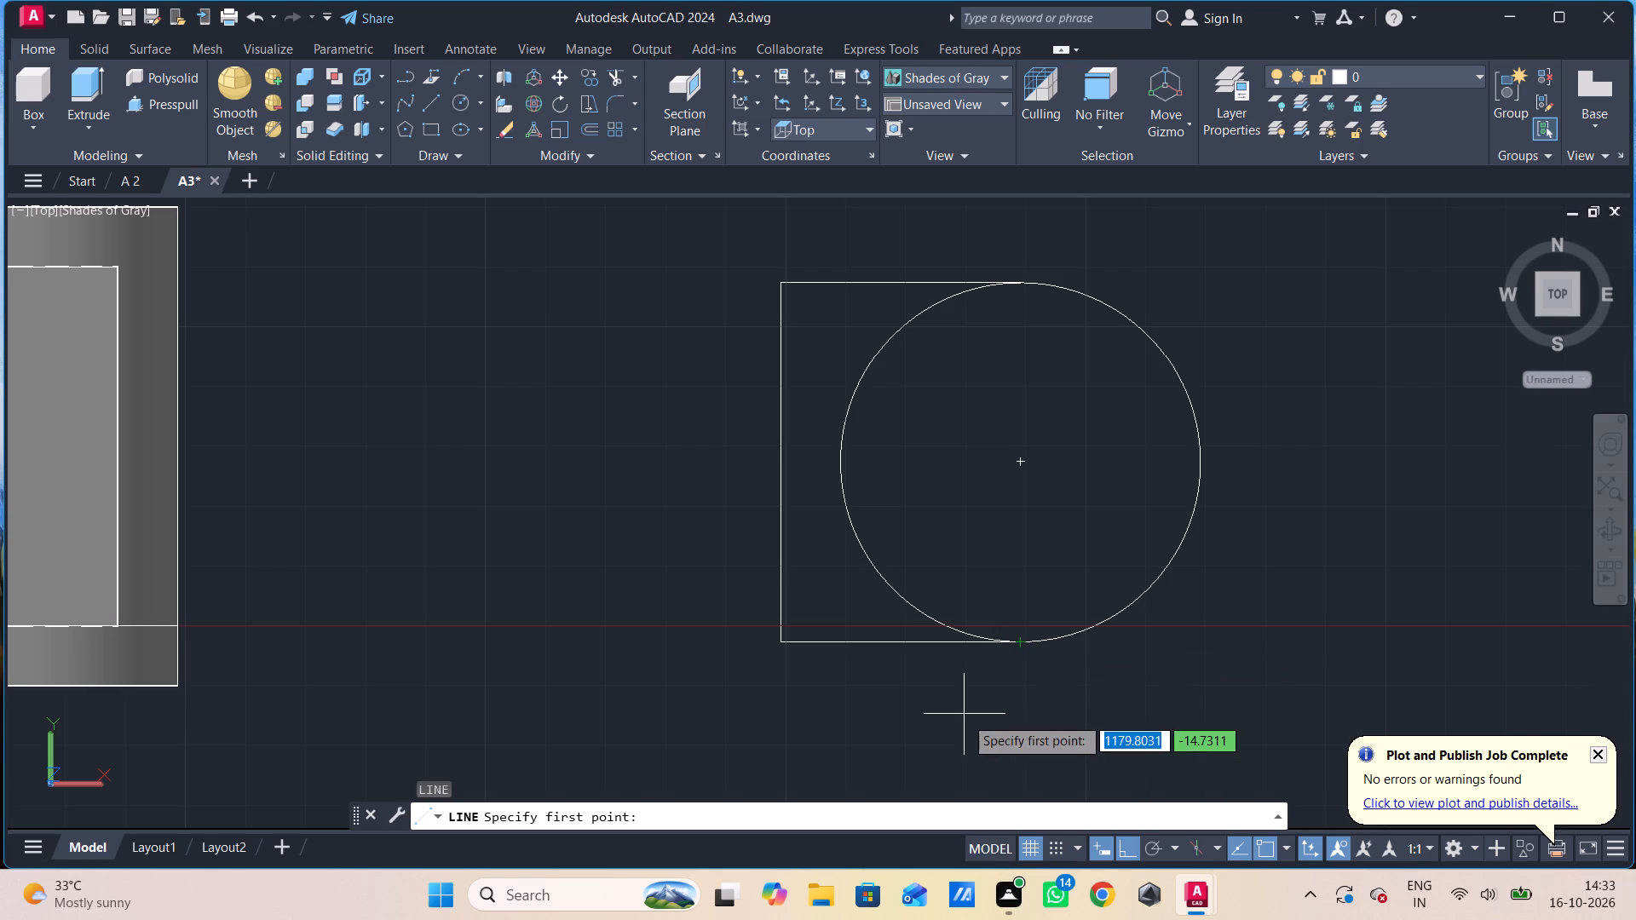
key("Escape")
Delete the bottom horizontal line between the profile's lower west corner and the circle's bottom quadrant.
left_click(953, 642)
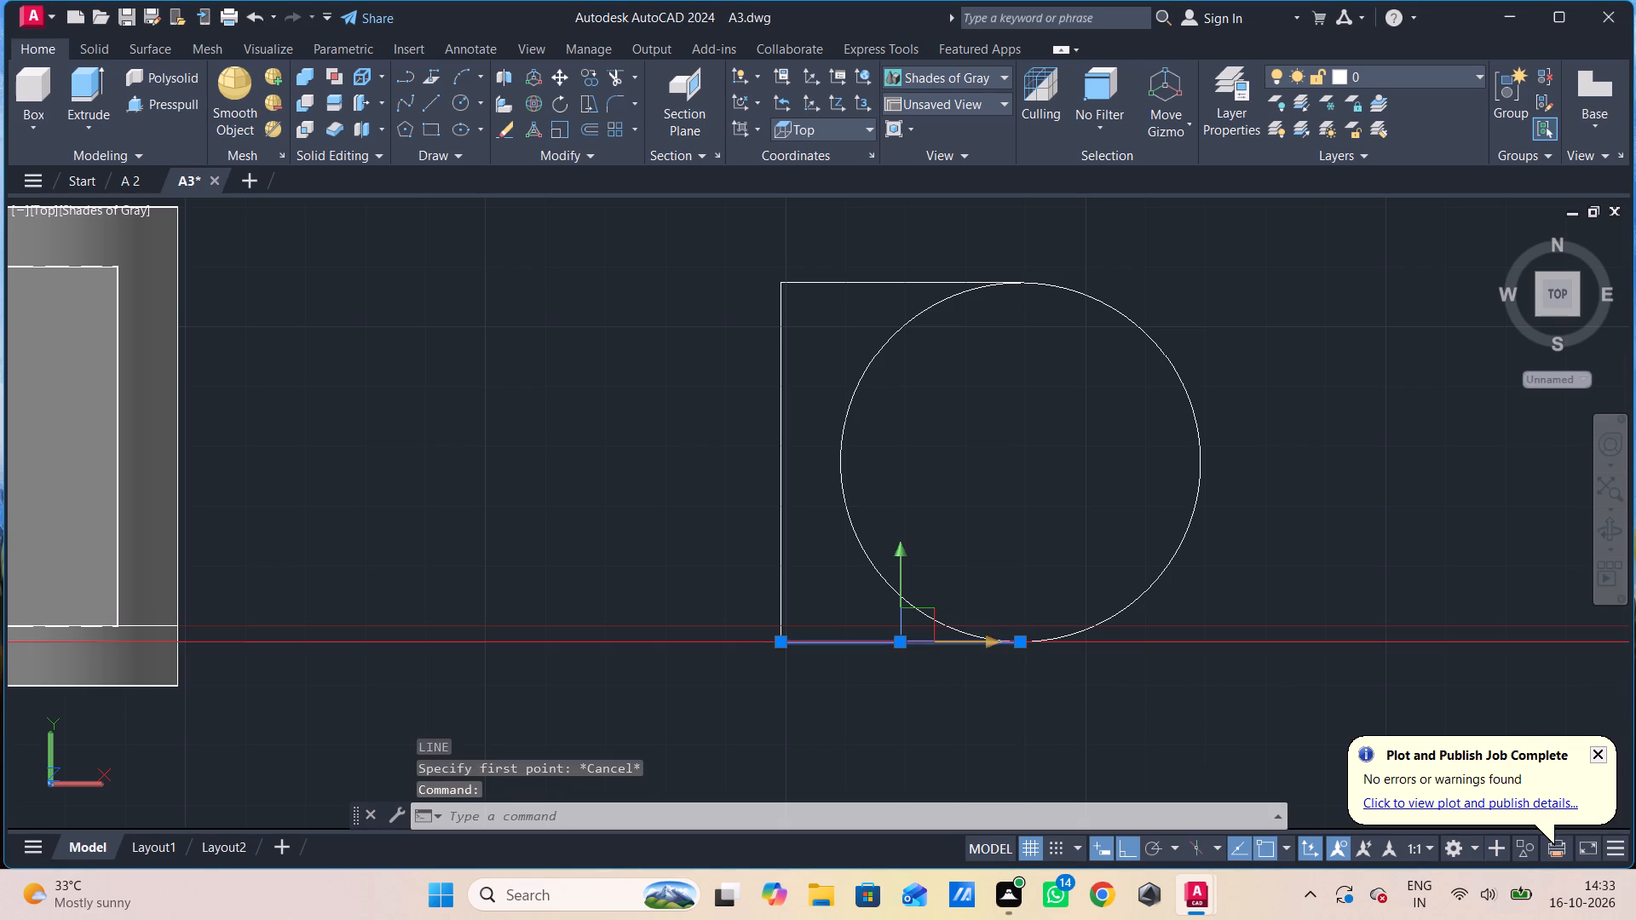
left_click(1018, 640)
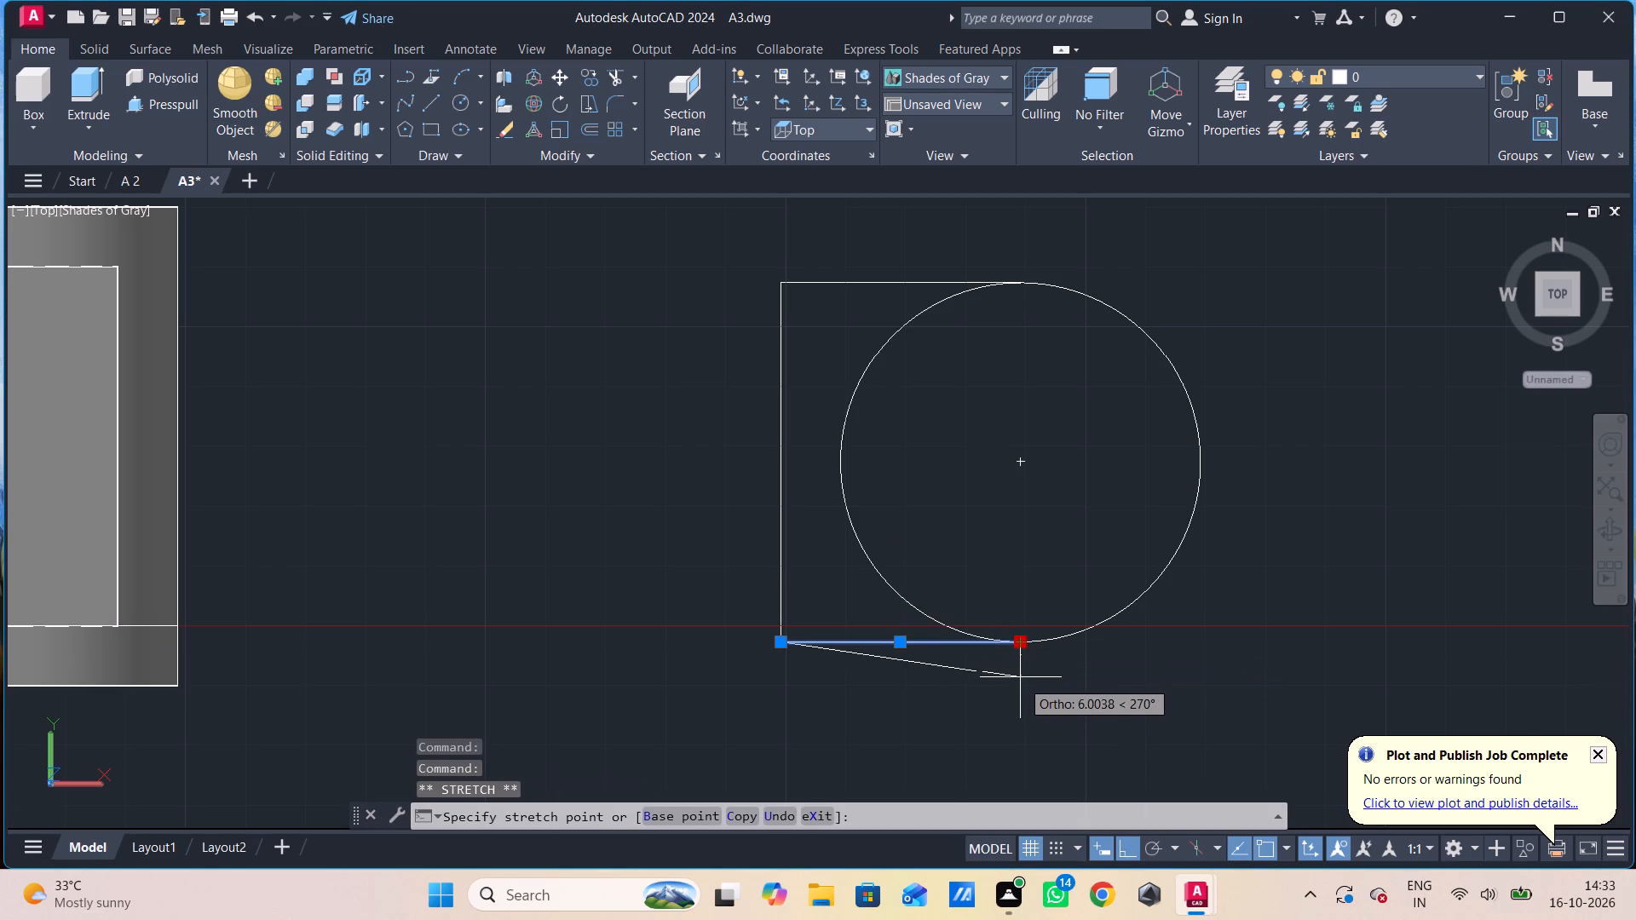
key("Escape")
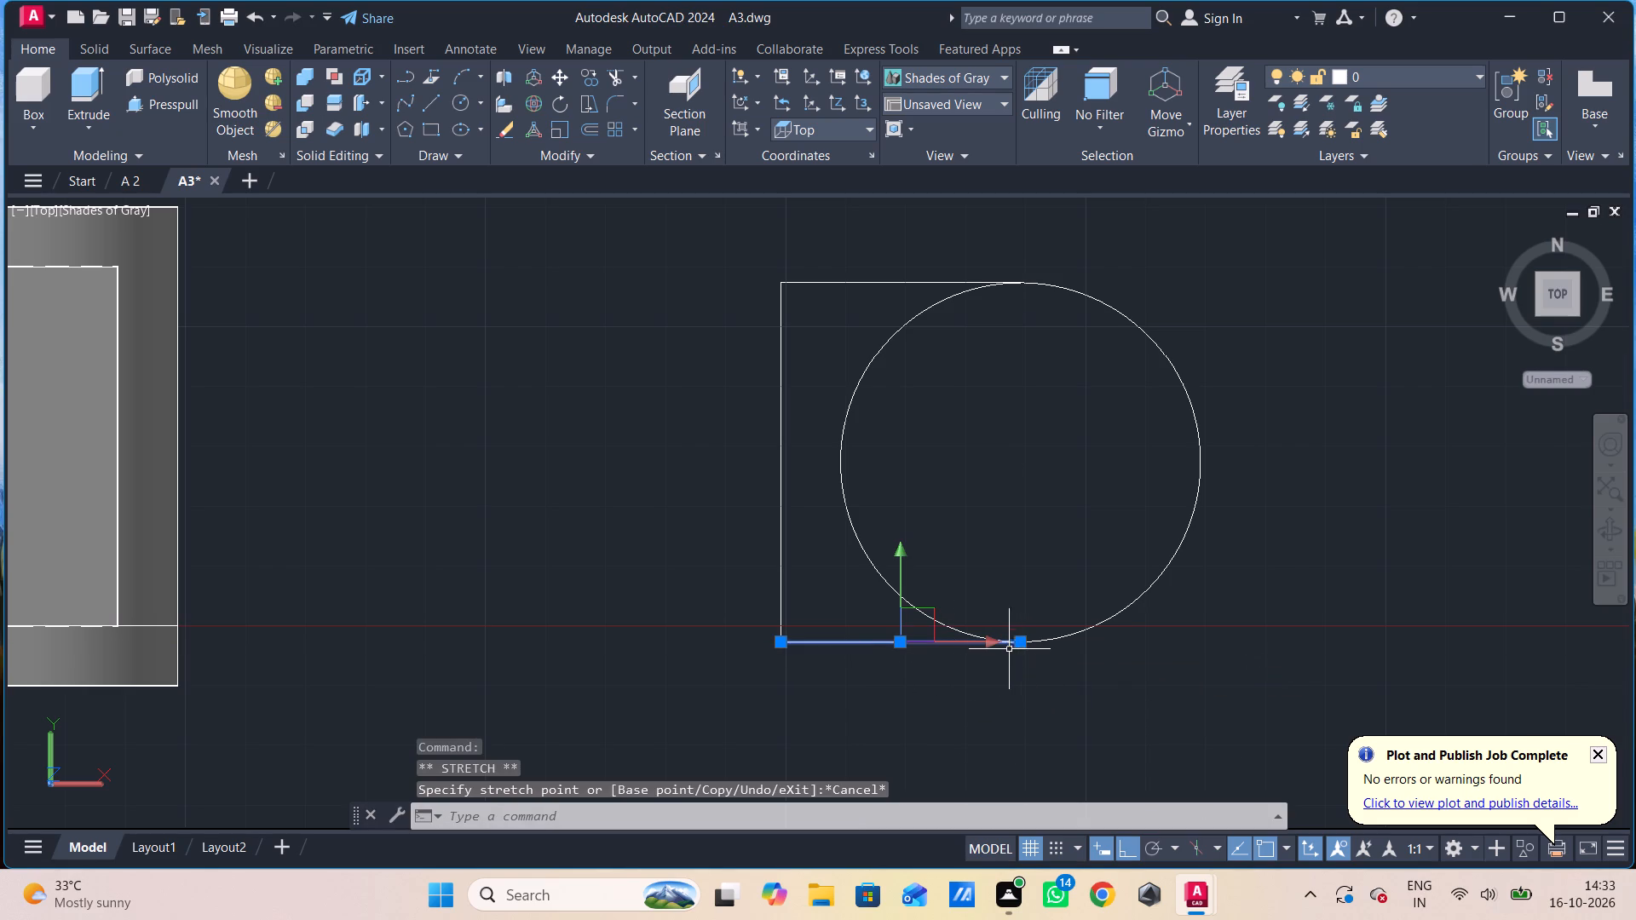
key("Delete")
Draw connected lines from the profile's lower west corner to the circle's bottom quadrant, then 60 straight up to its top quadrant.
key("l")
key("Return")
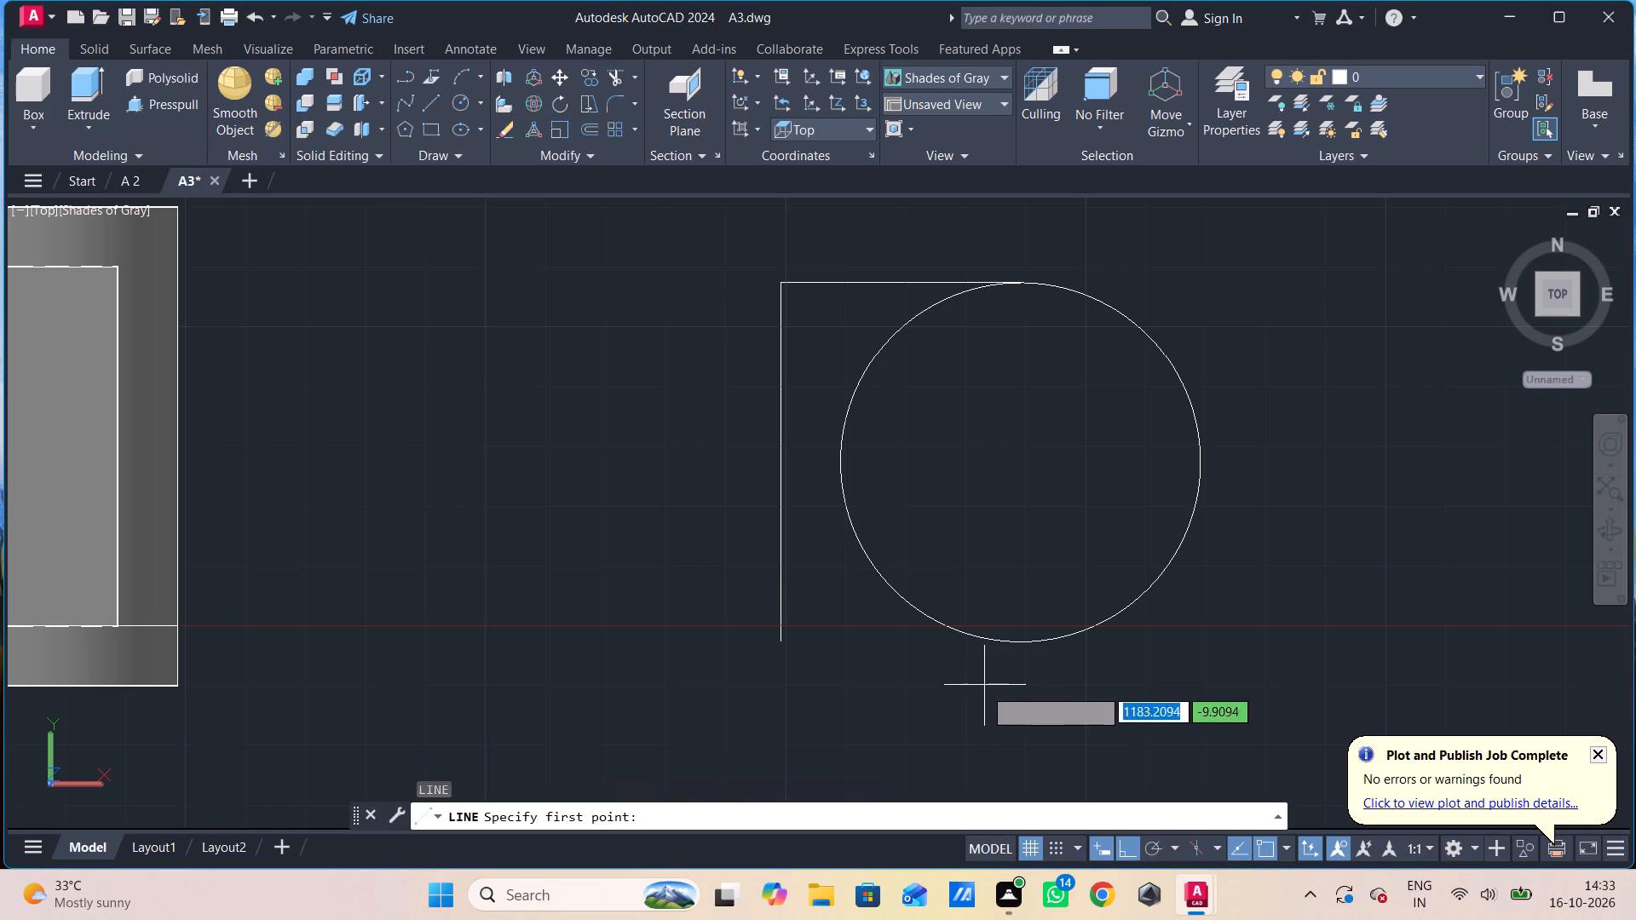
left_click(775, 643)
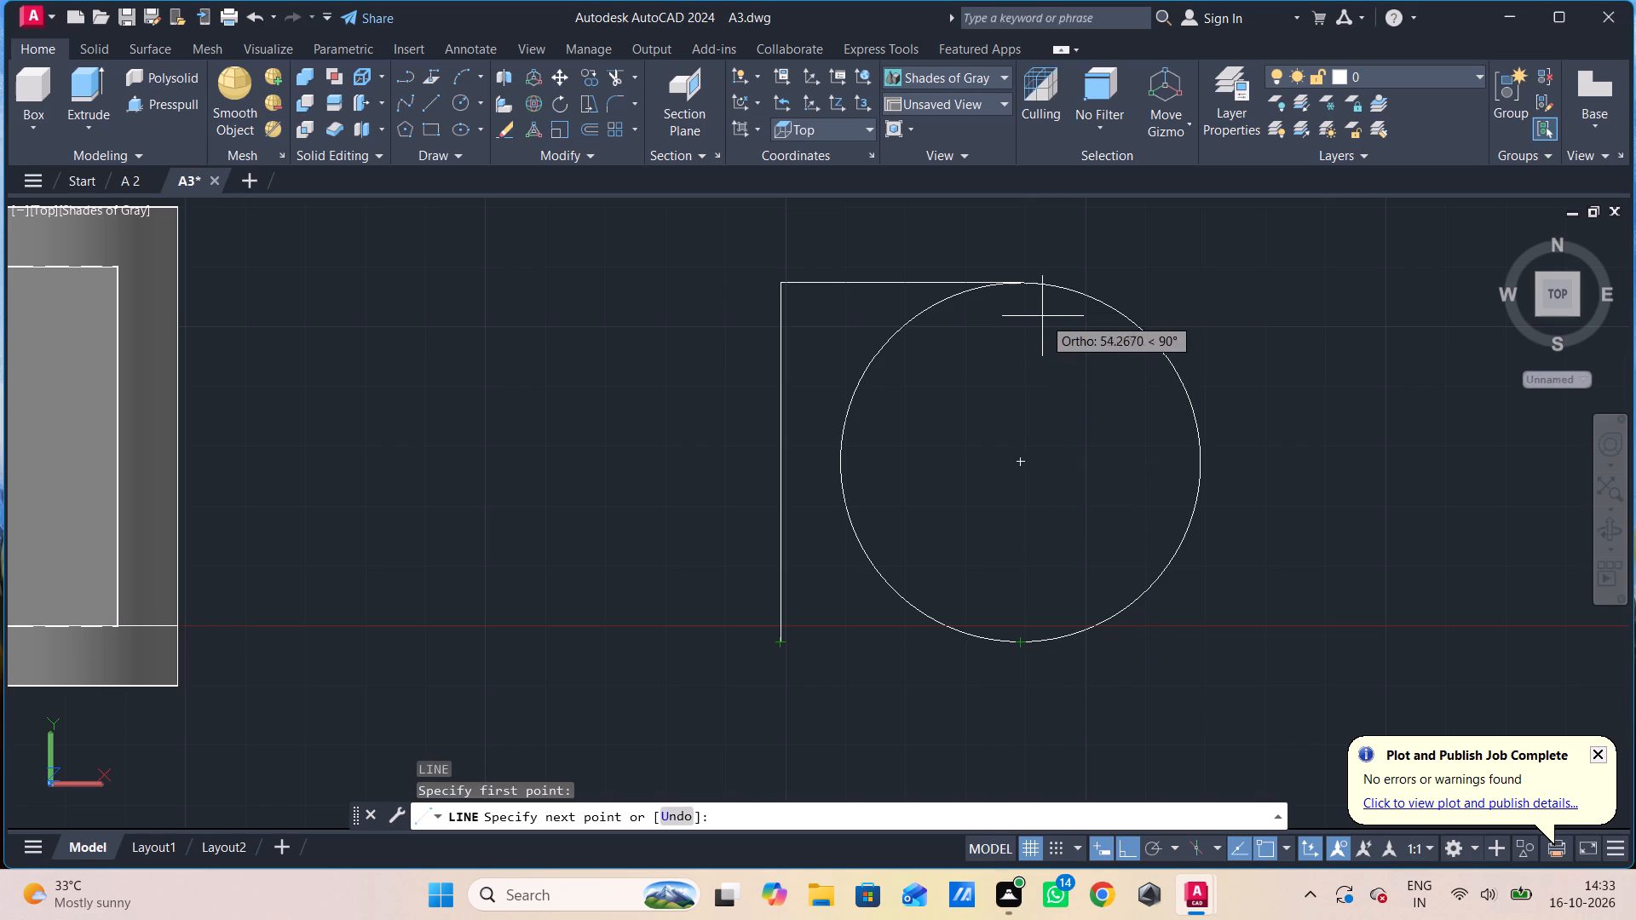
left_click(1020, 645)
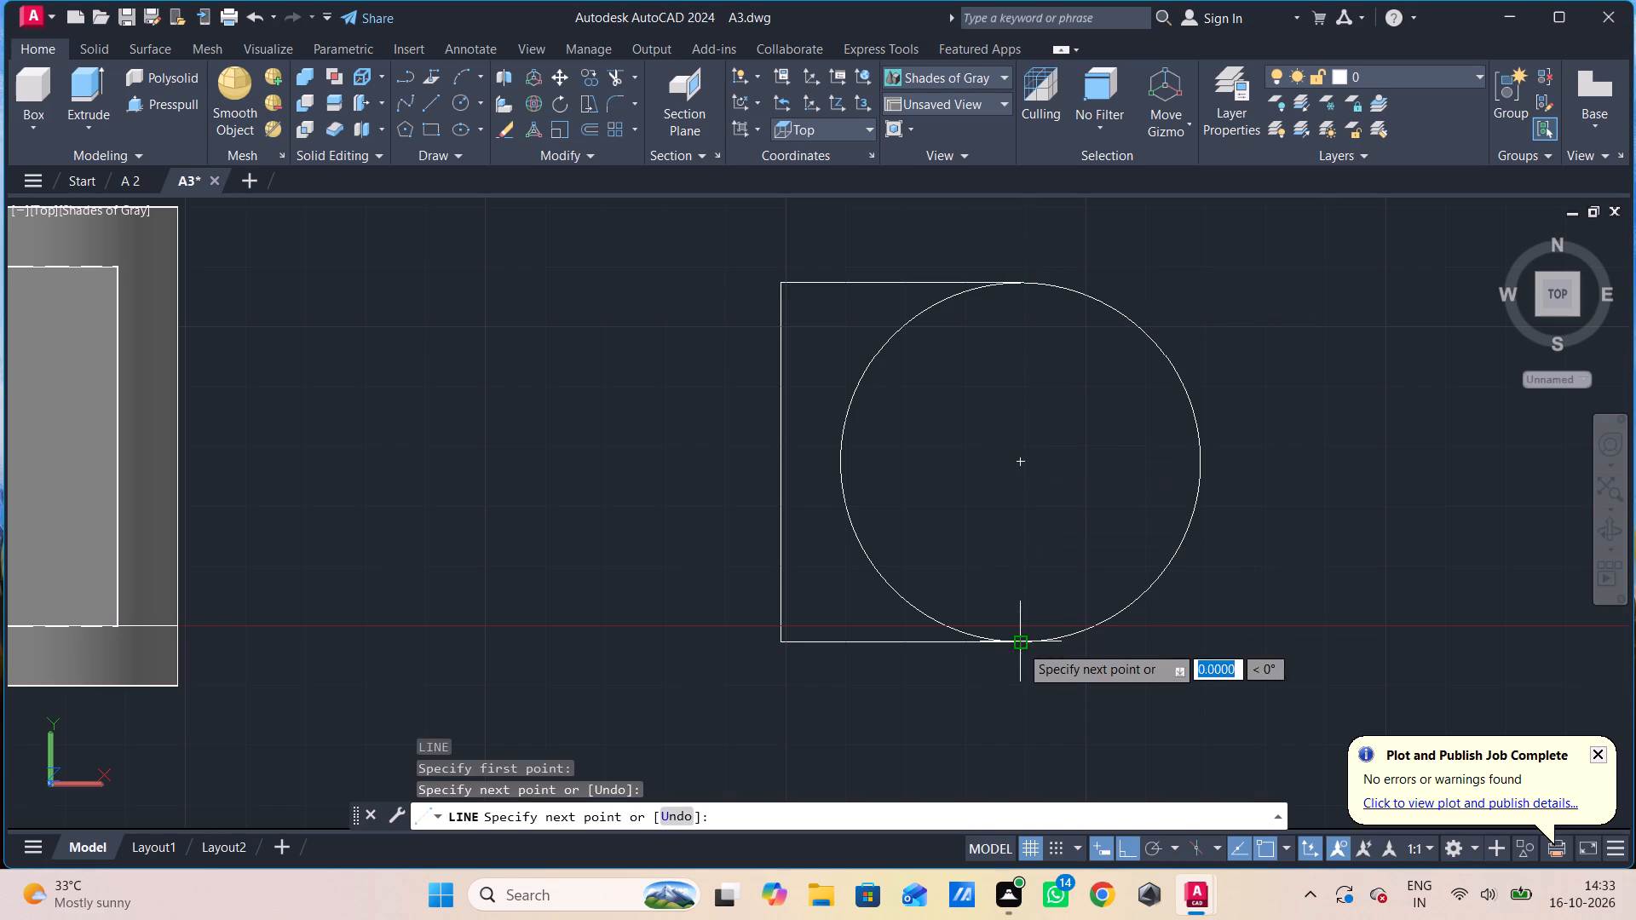
left_click(1033, 284)
key("ctrl+z")
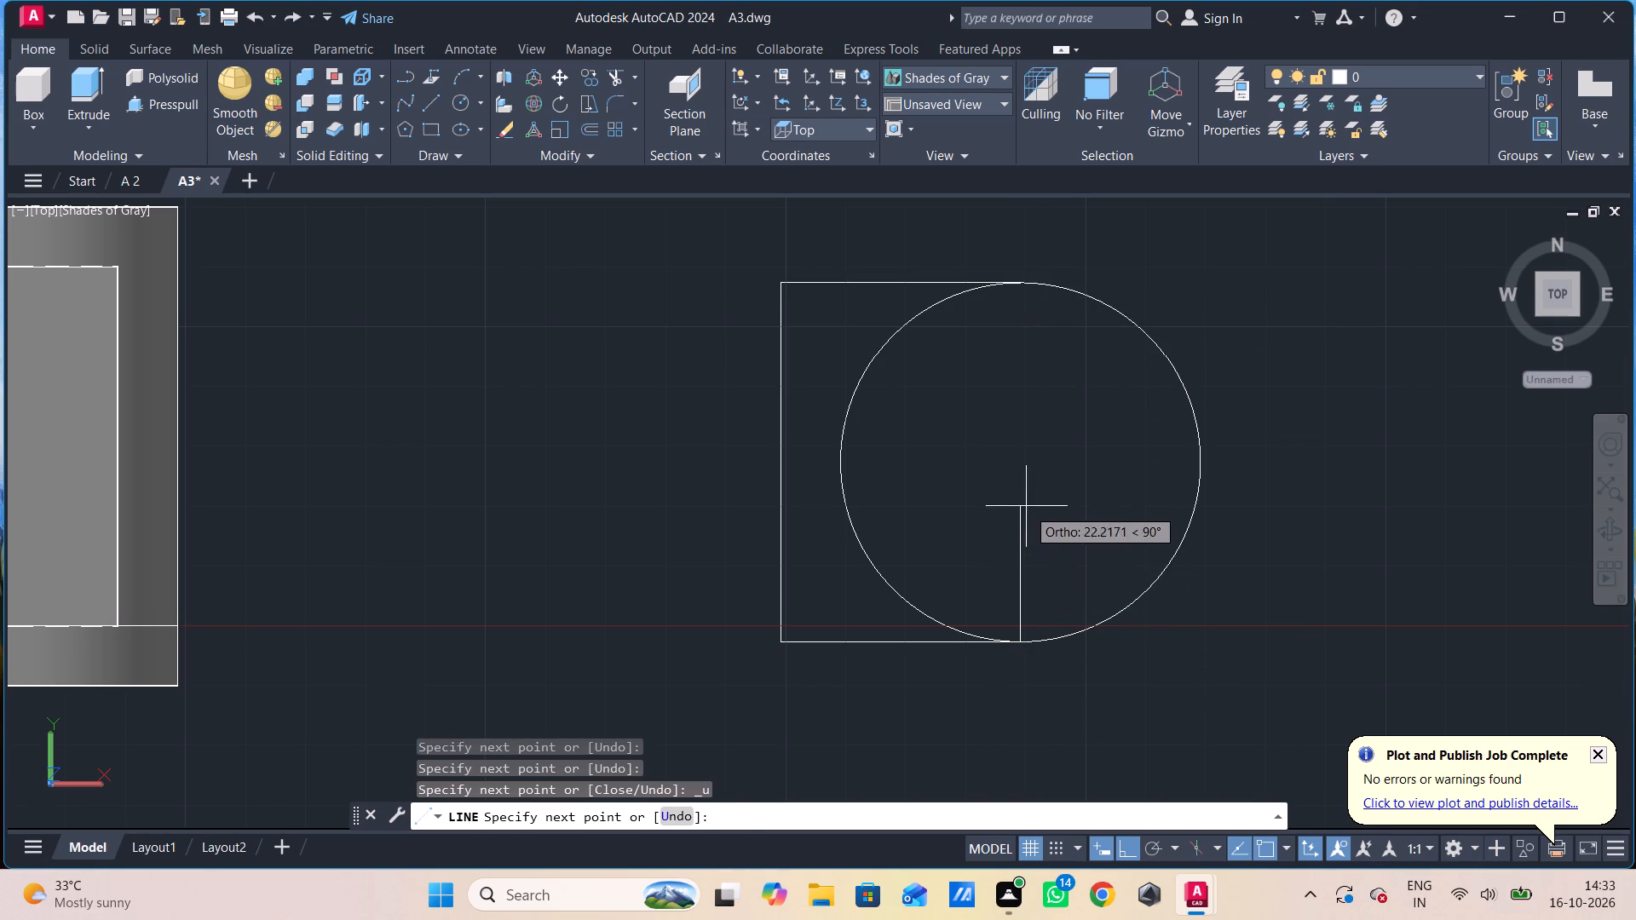
left_click(1020, 285)
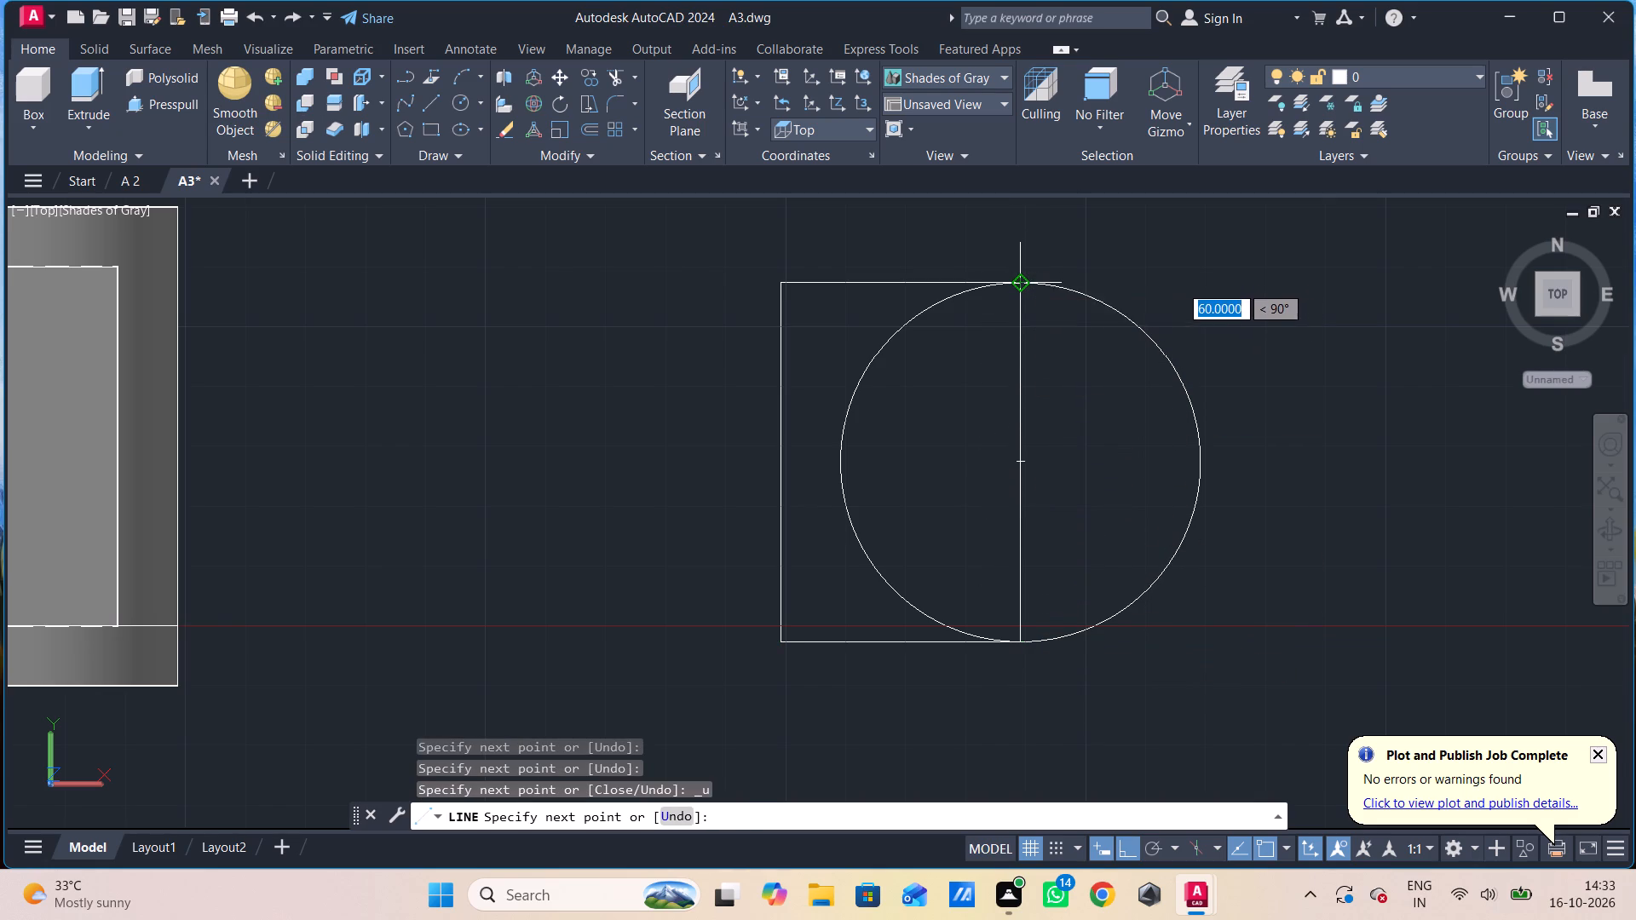
key("Escape")
Trim away the circle's west half and the vertical diameter line, leaving the plate outline with a rounded east end.
type("tr")
key("space")
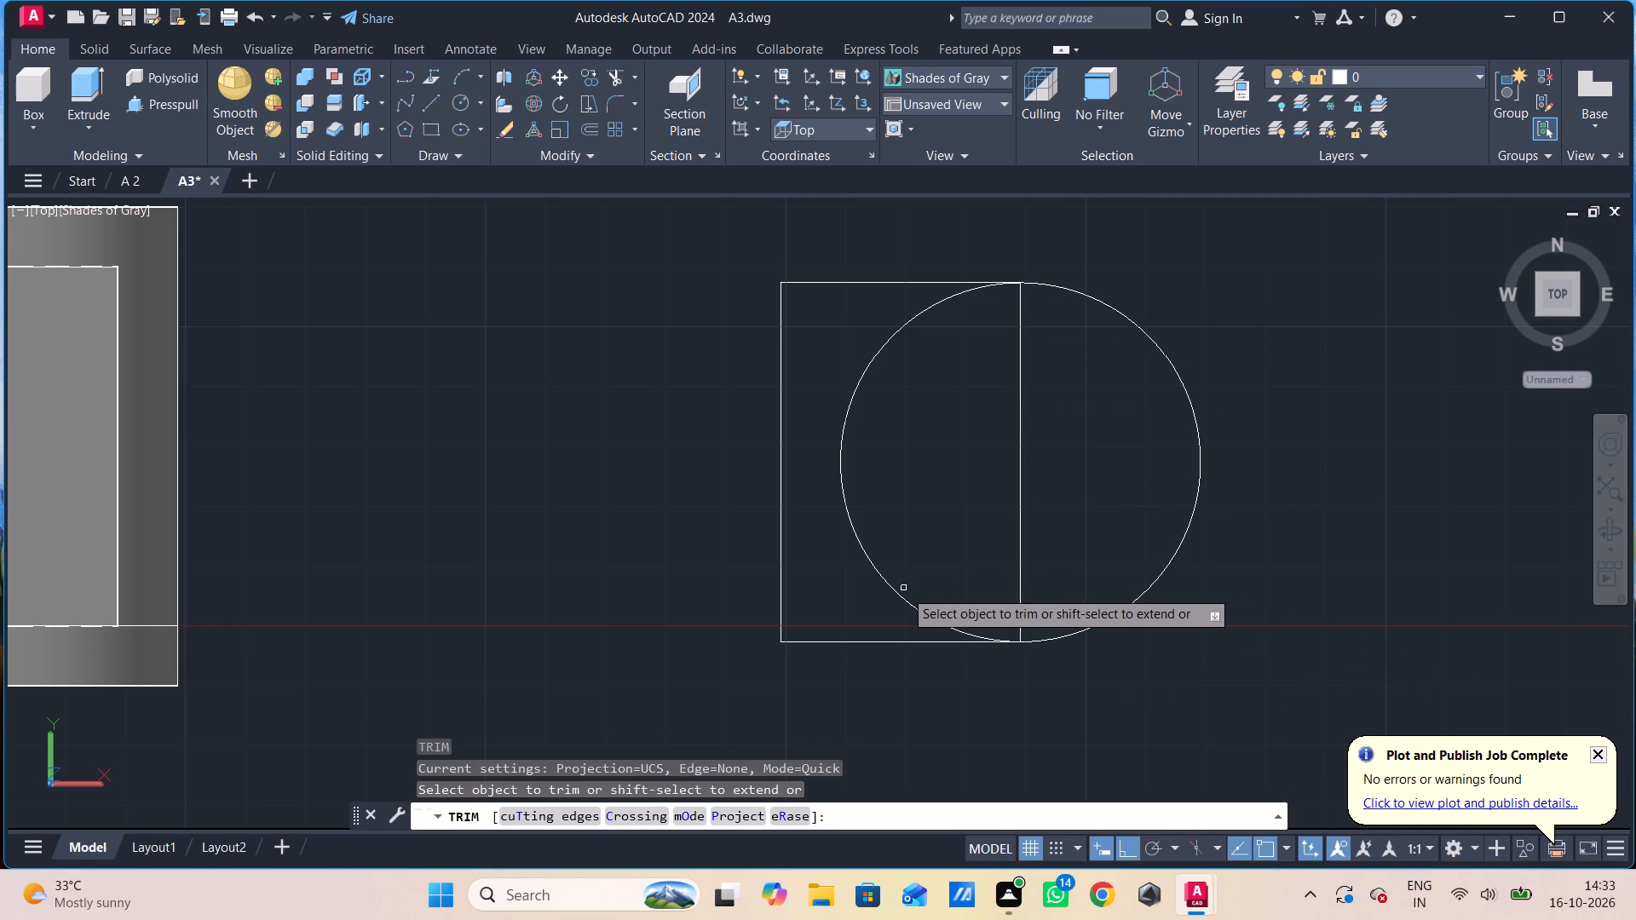
scroll(902, 603, "up", 3)
left_click(897, 592)
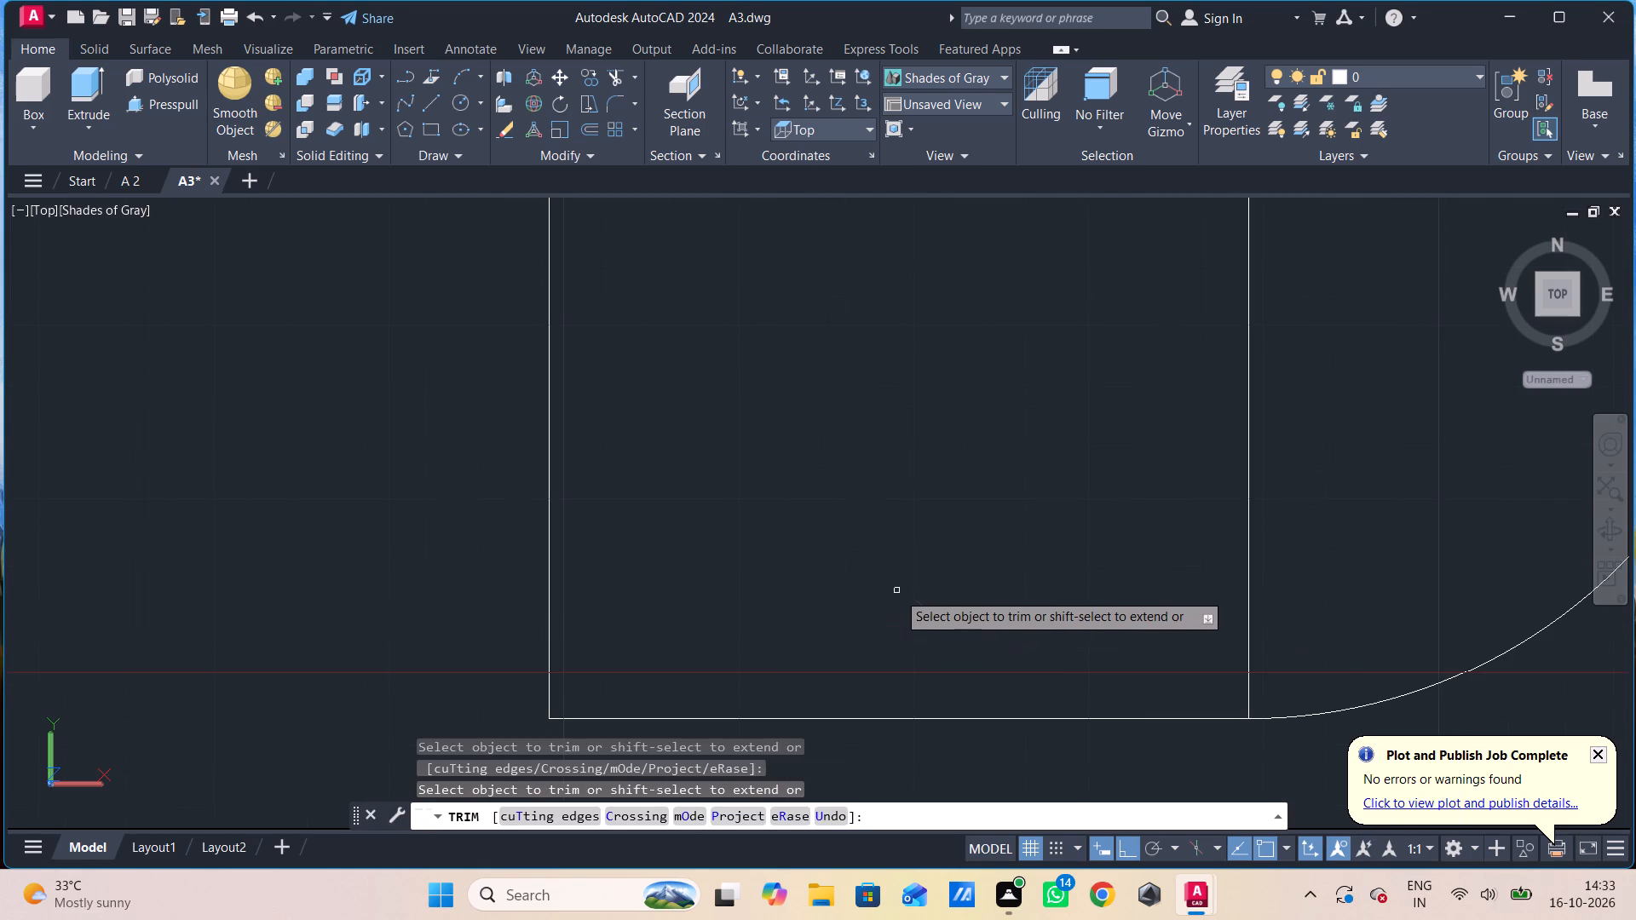
scroll(897, 592, "down", 2)
left_click(1039, 490)
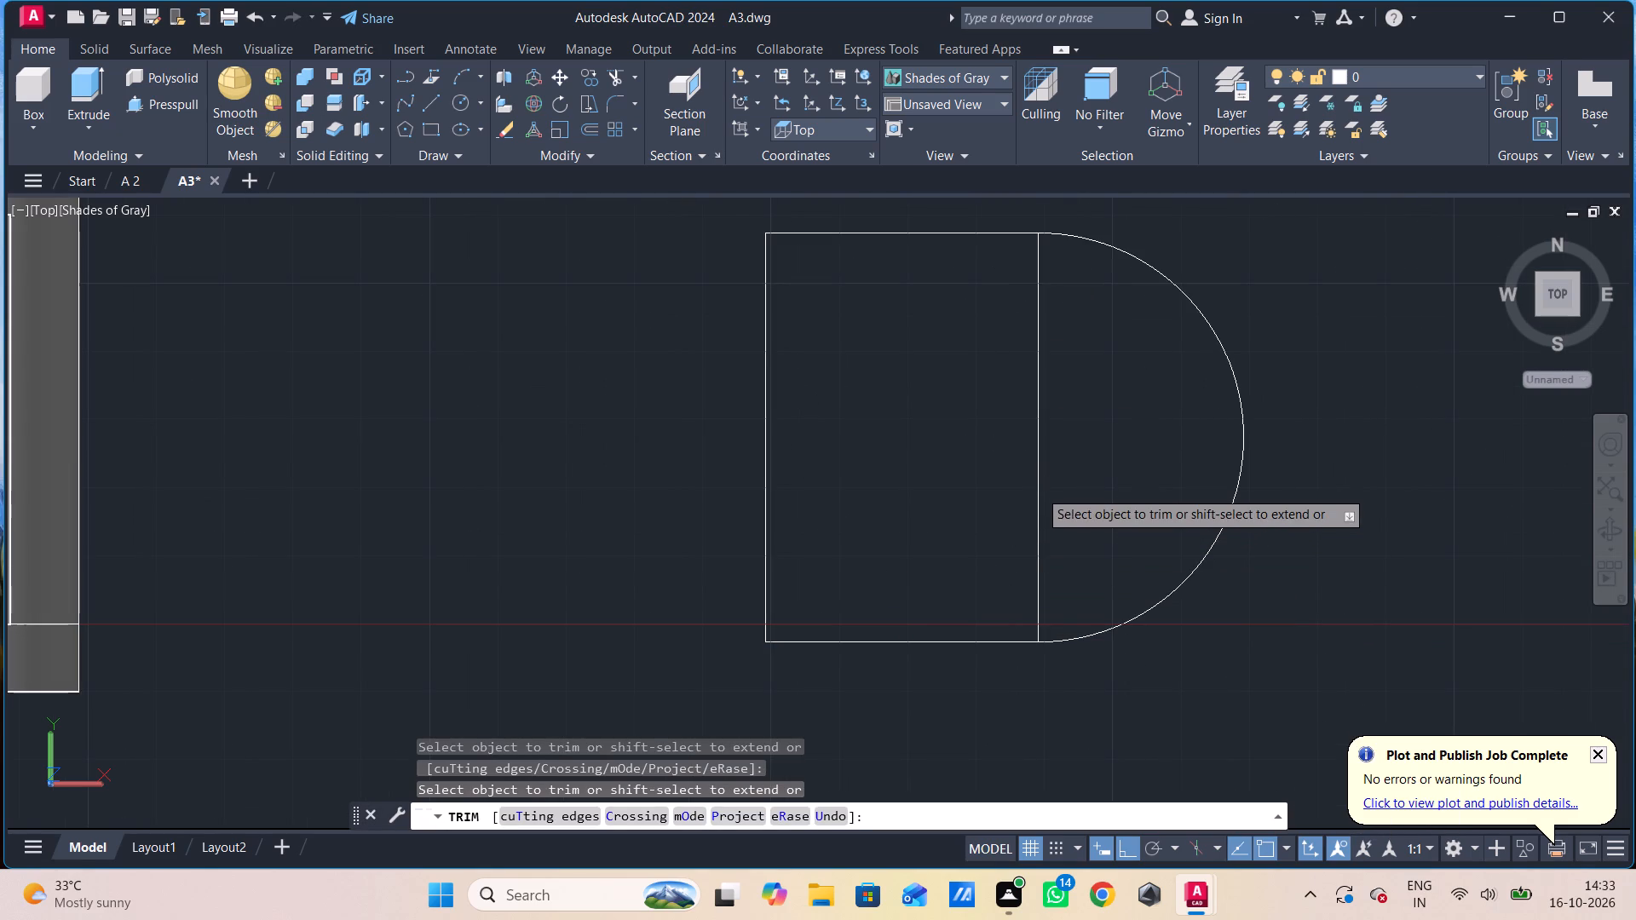
scroll(1039, 488, "up", 3)
left_click(1044, 483)
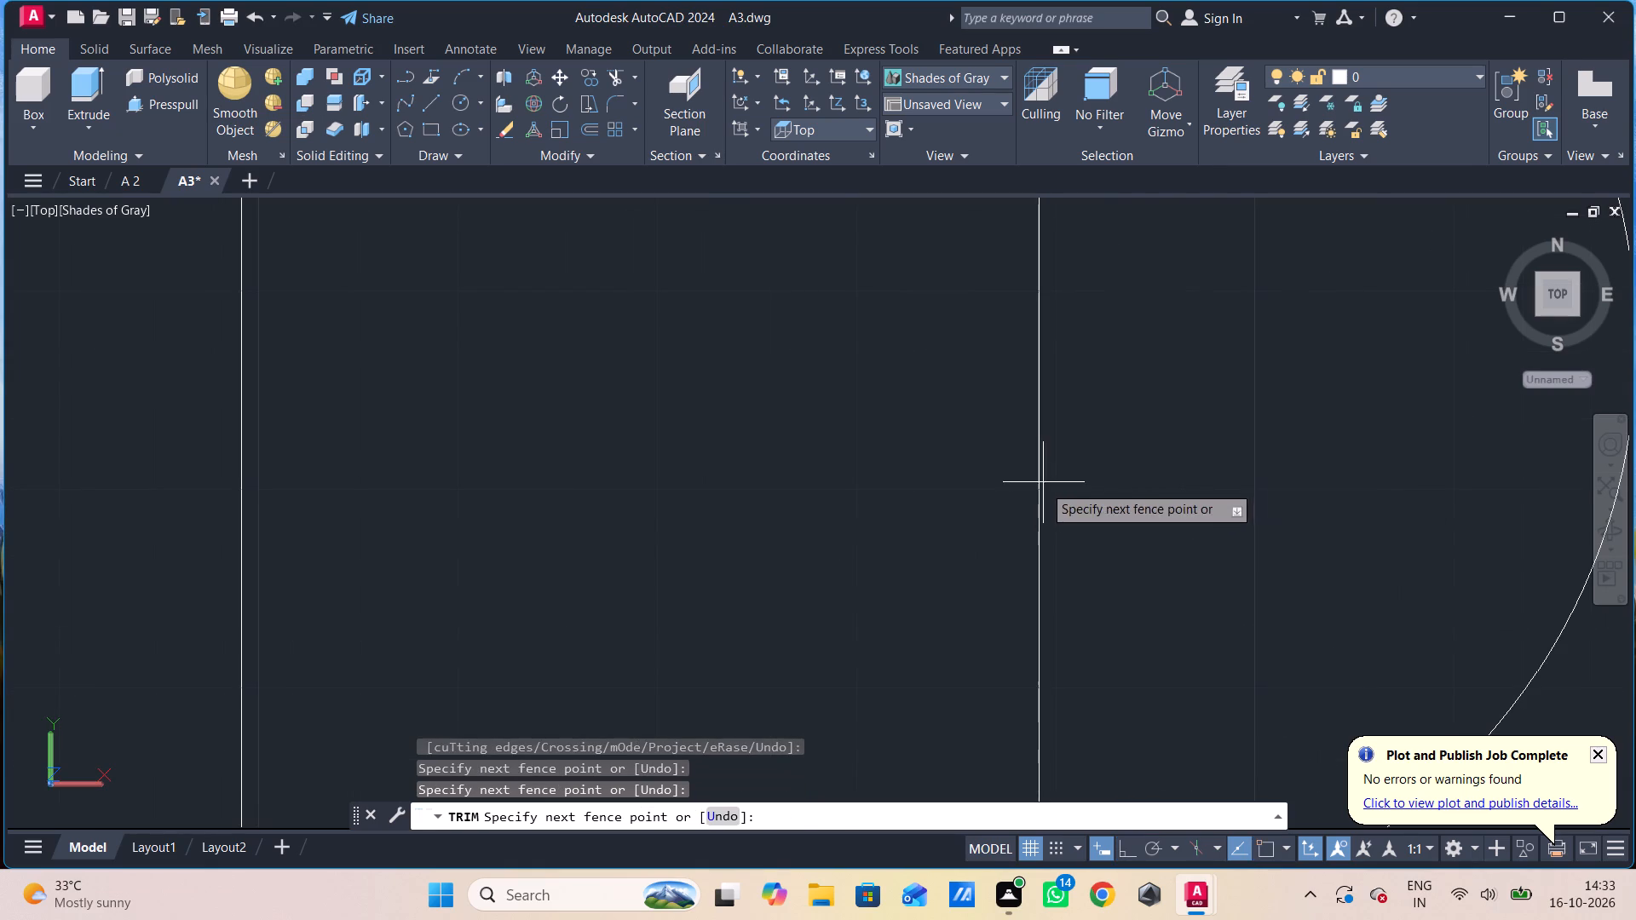
left_click(1026, 497)
scroll(1028, 502, "down", 3)
key("Escape")
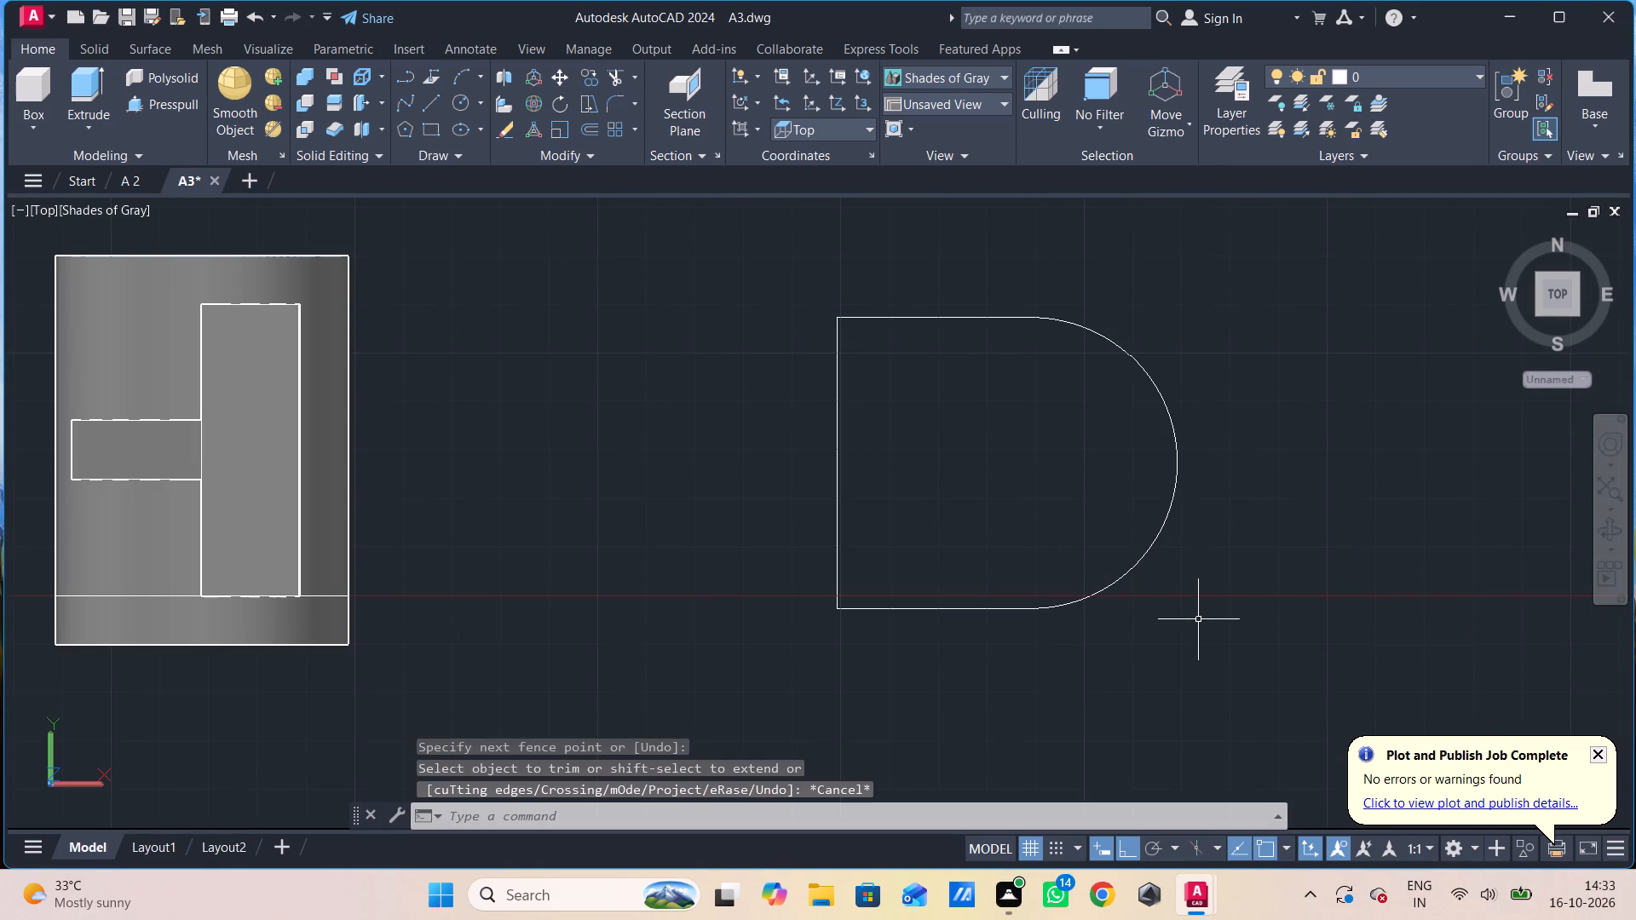
Join the three lines and the arc of the rounded plate outline into a single polyline.
middle_click_drag(1129, 626, 1117, 548, "shift")
middle_click_drag(1134, 541, 1135, 541, "shift")
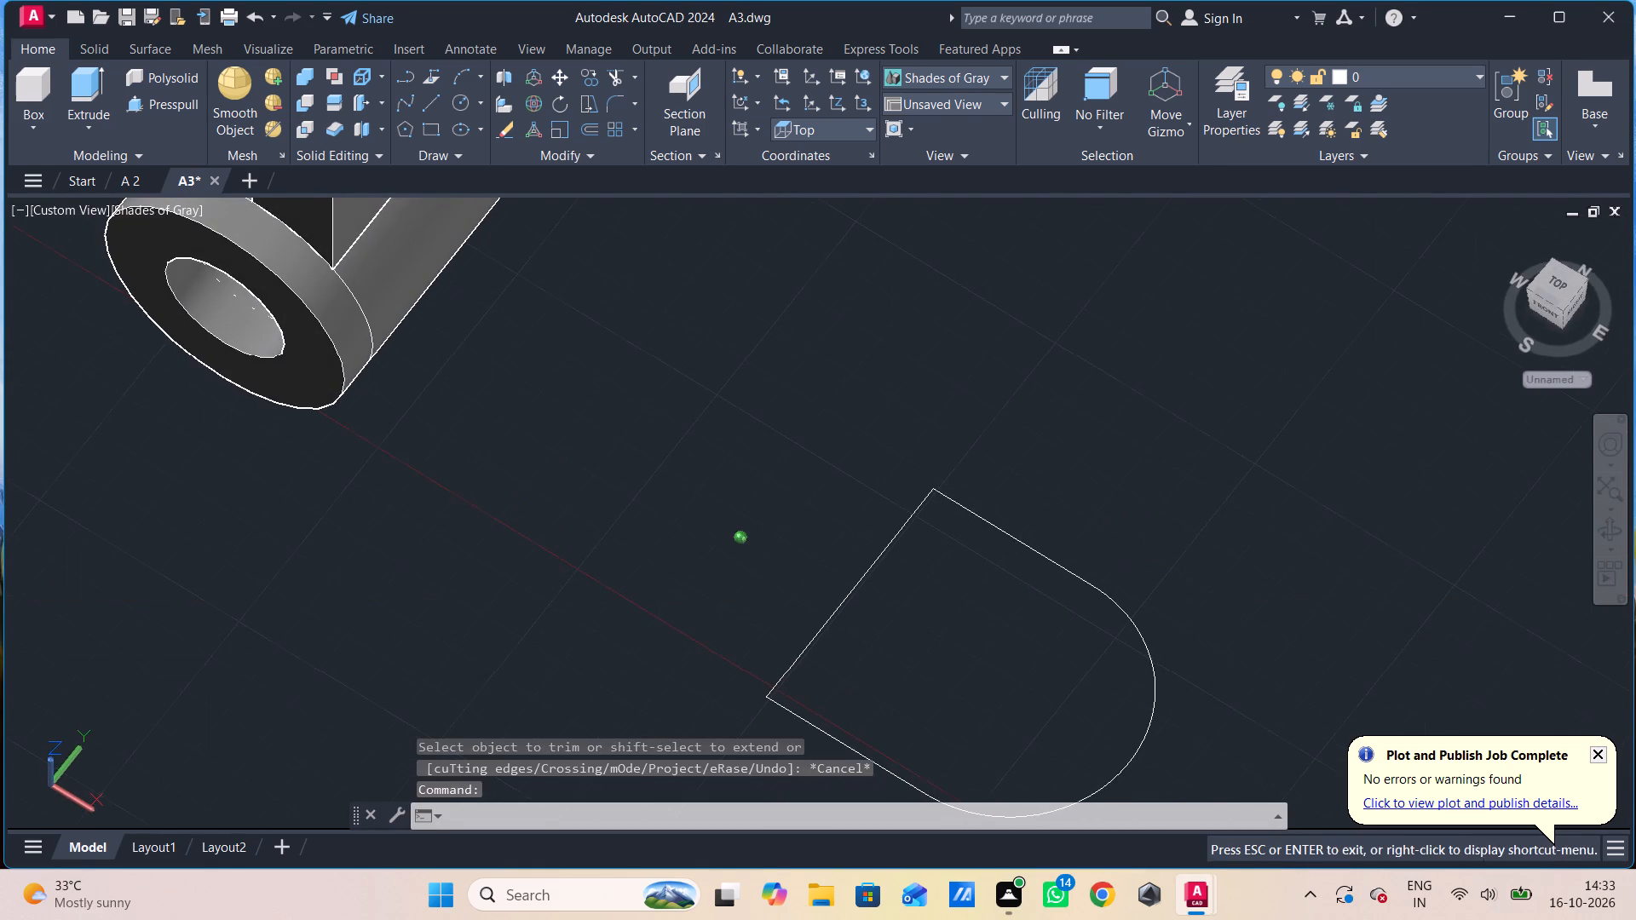
middle_click_drag(1135, 541, 1172, 488, "shift")
left_click(1201, 501)
left_click(721, 793)
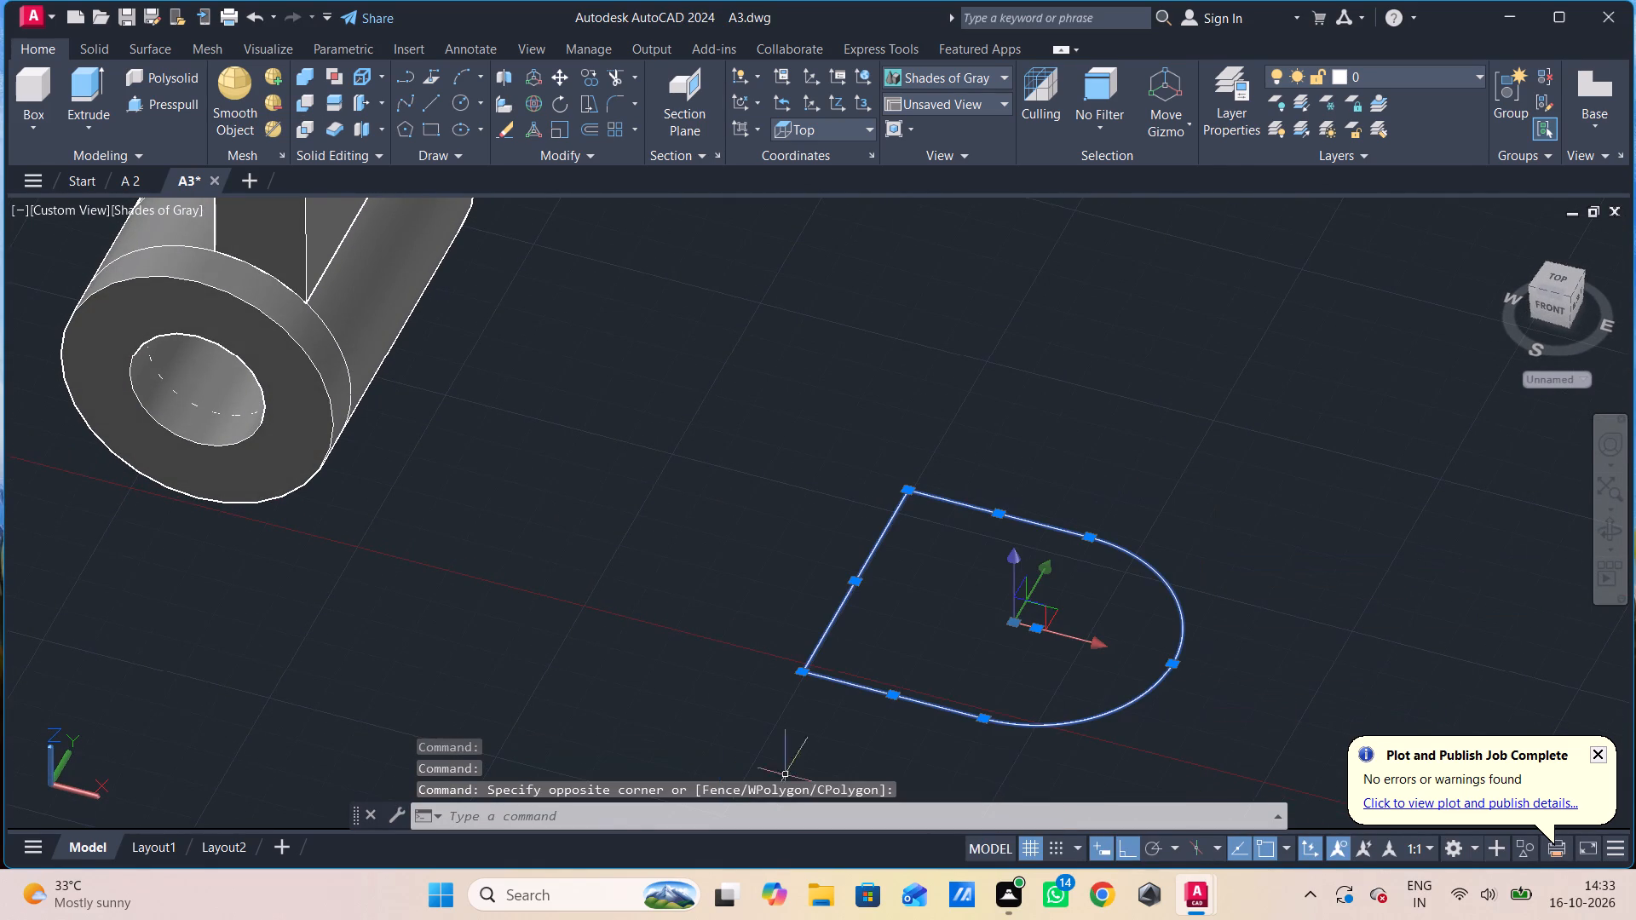
key("j")
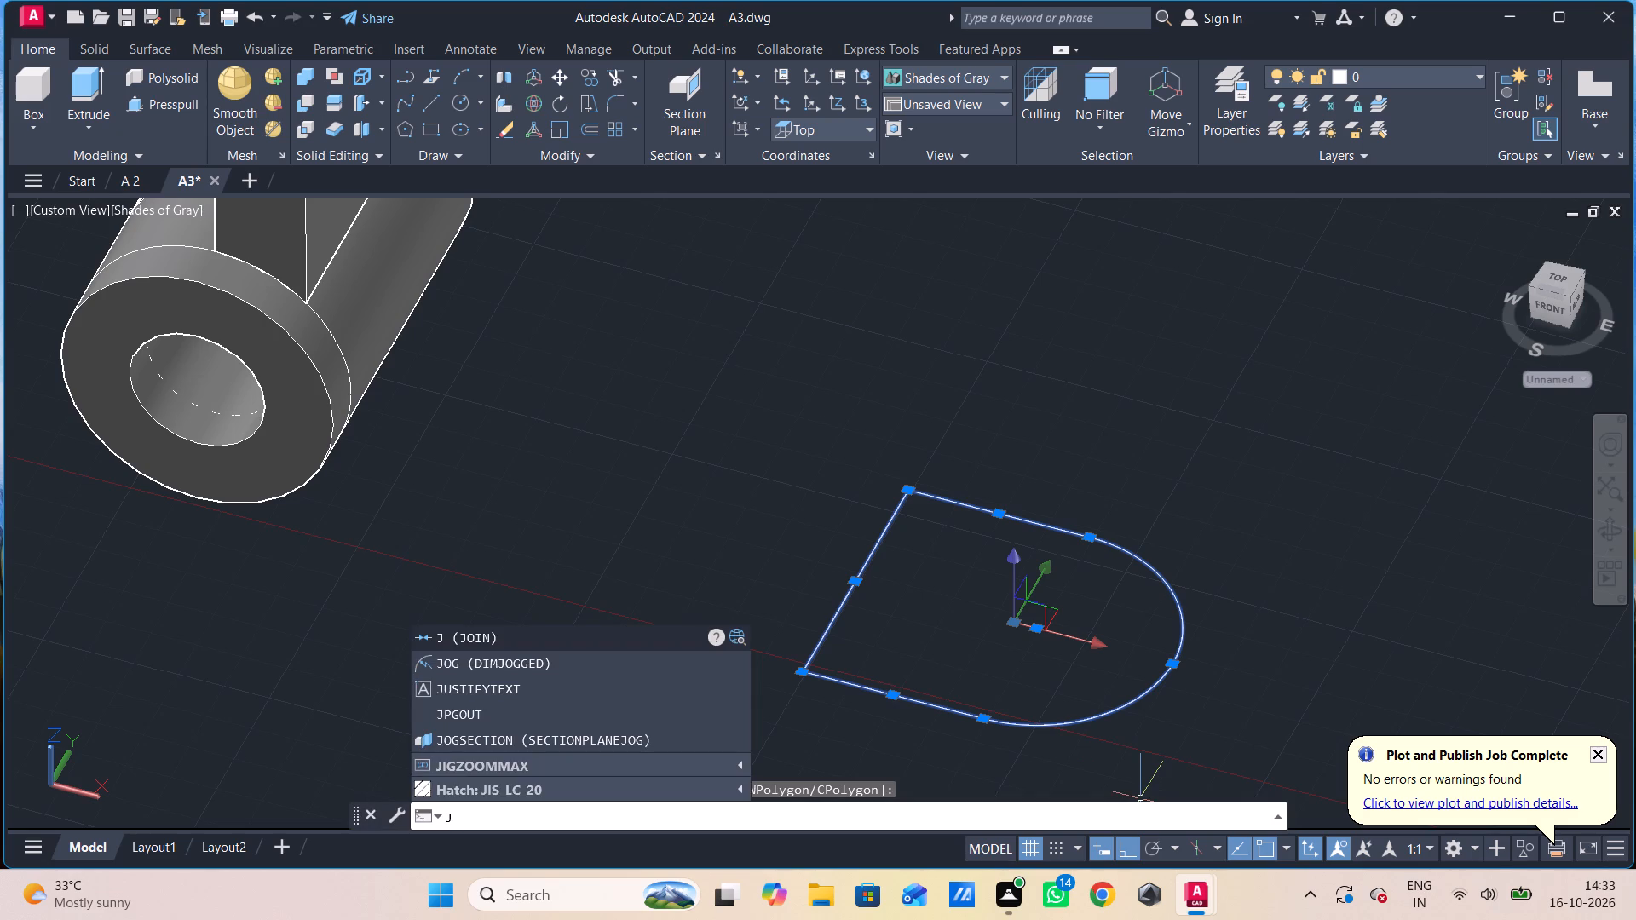
type("oin")
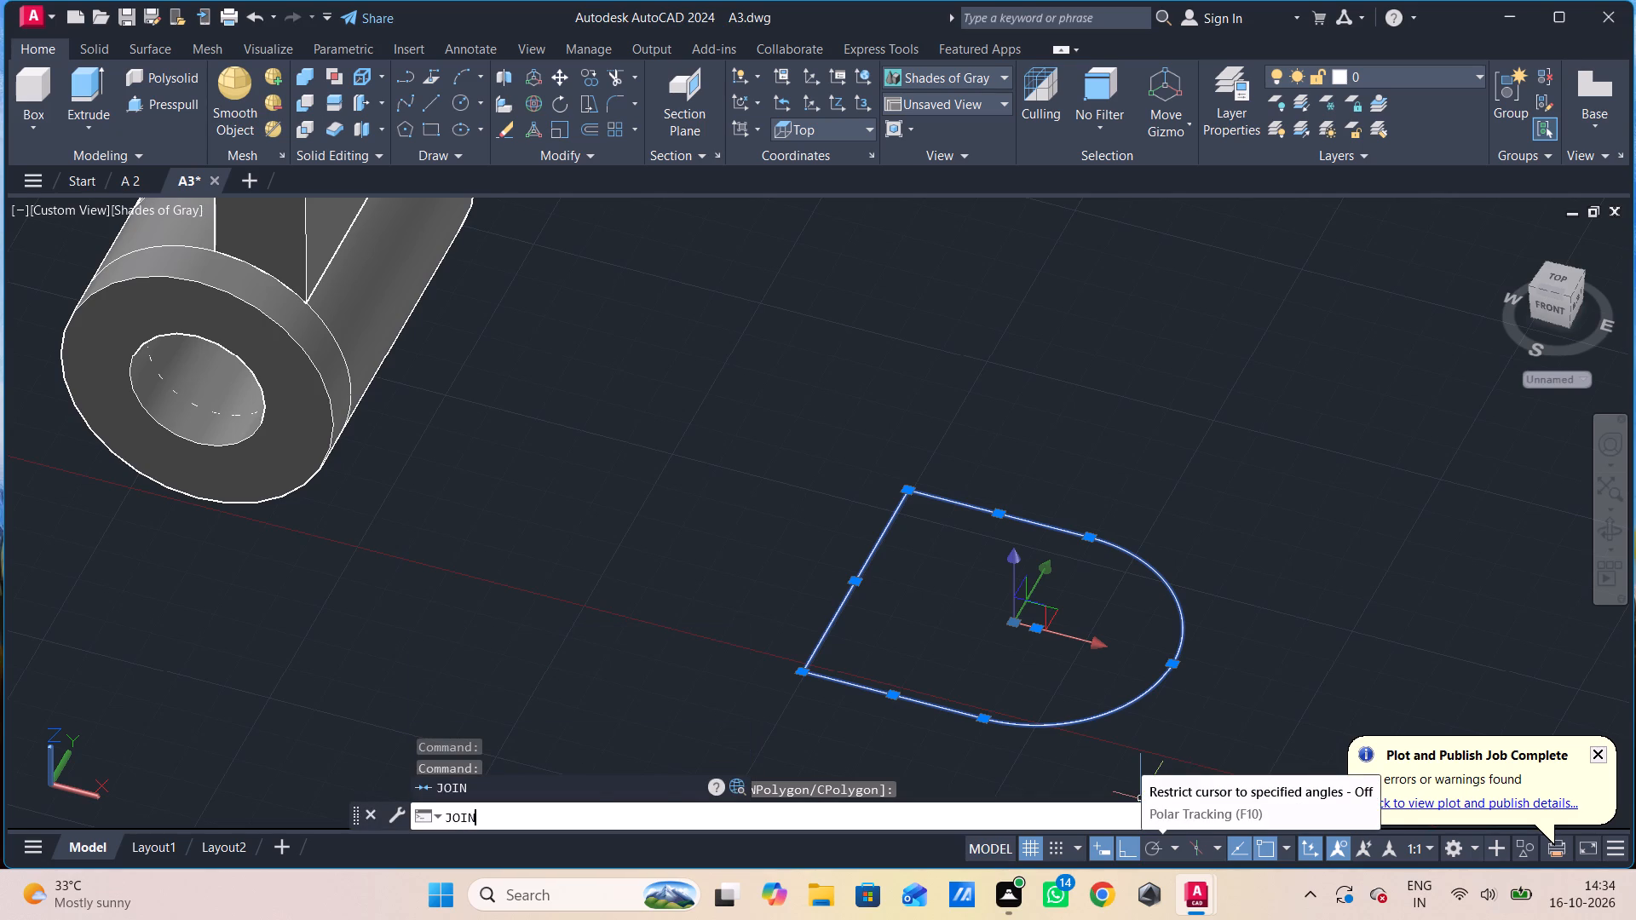
key("Return")
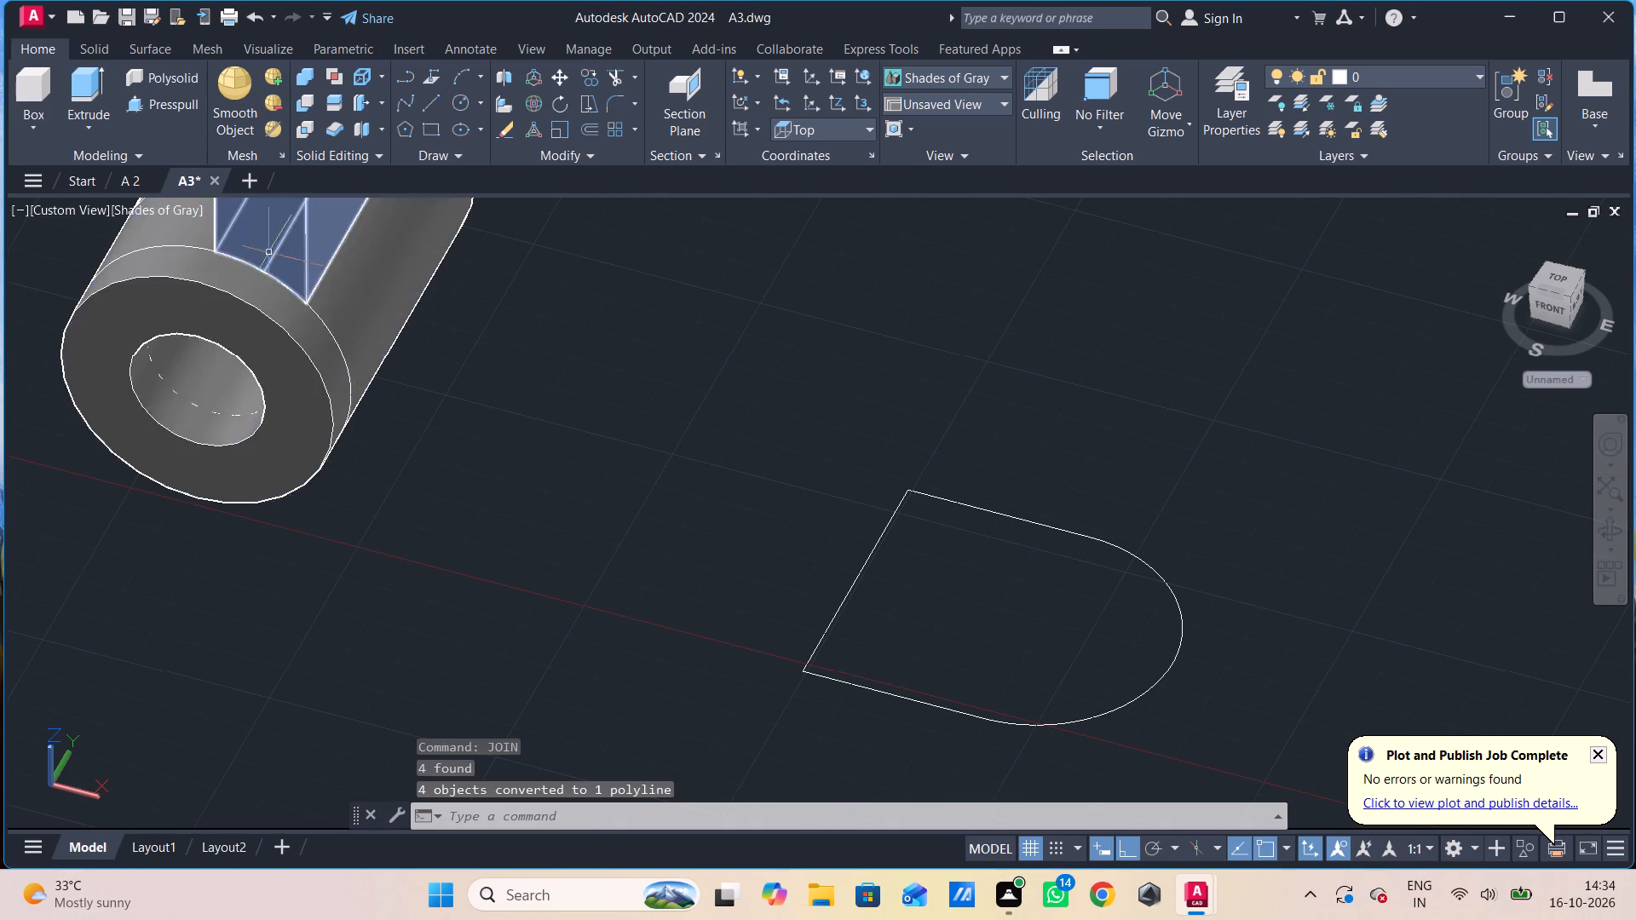
Presspull the closed rounded plate profile upward to a height of 20.
left_click(158, 98)
left_click(897, 655)
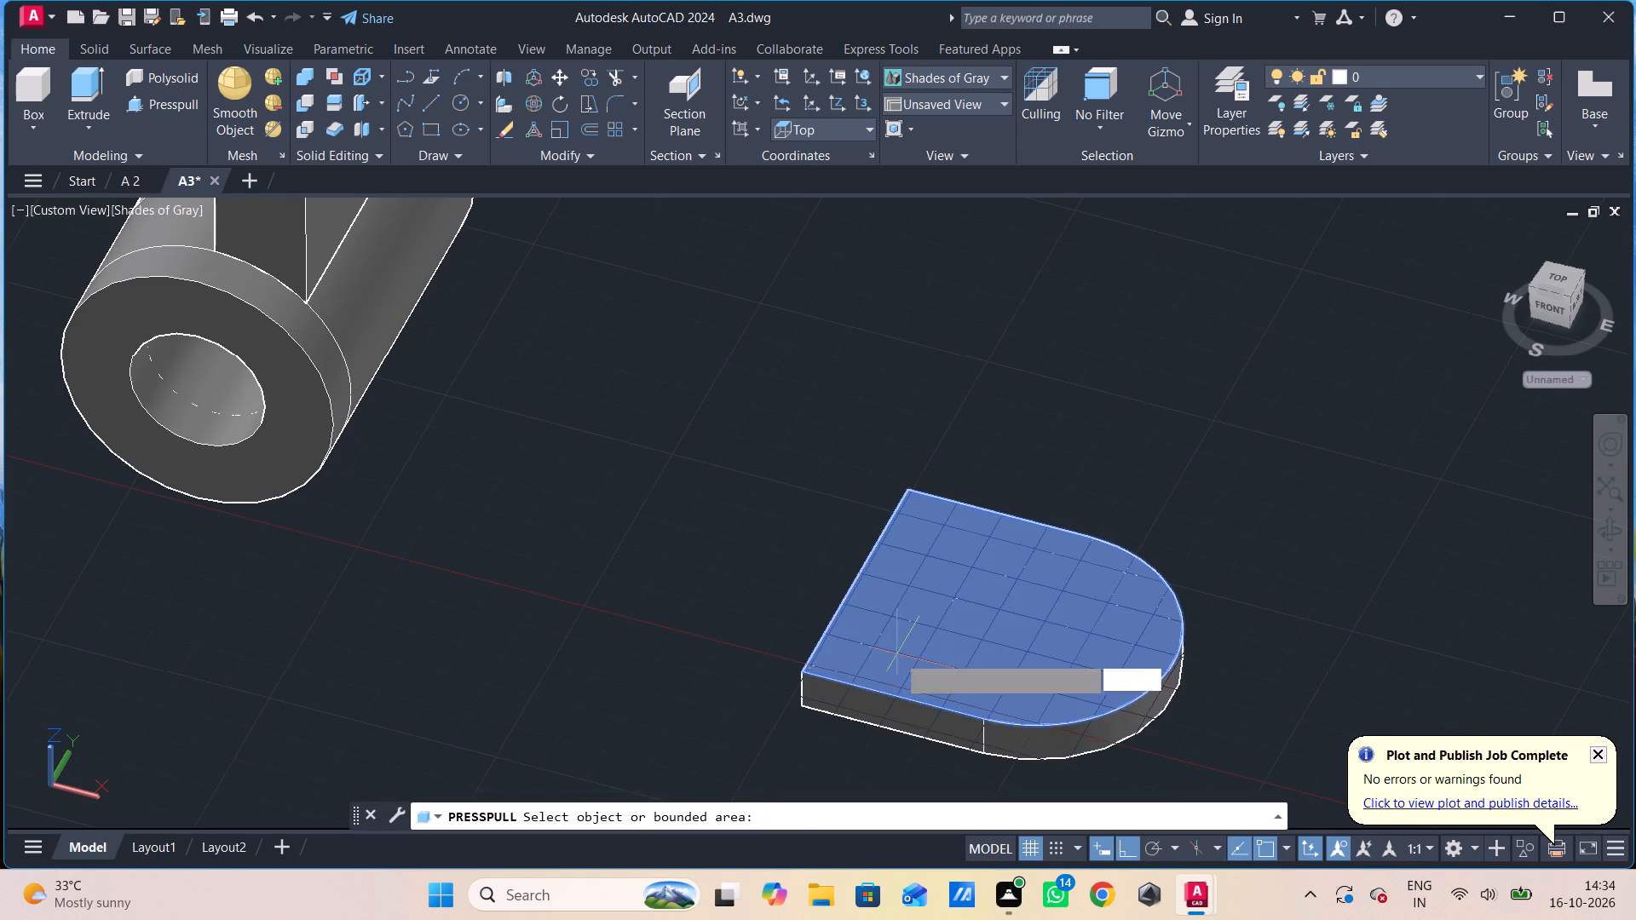
type("20")
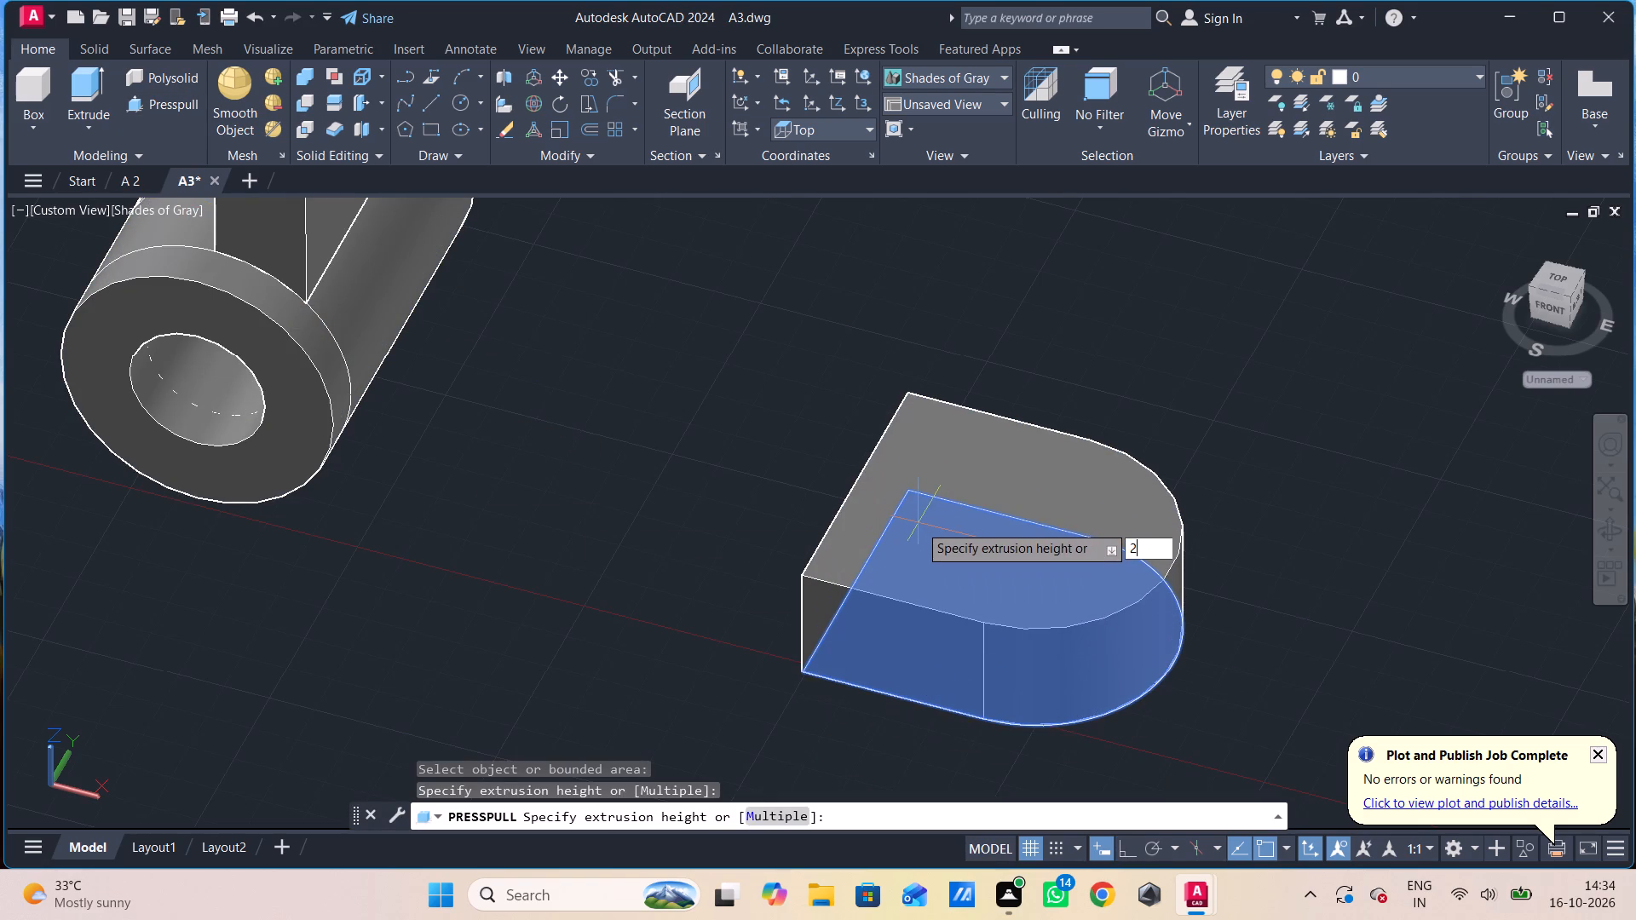
key("Return")
key("Escape")
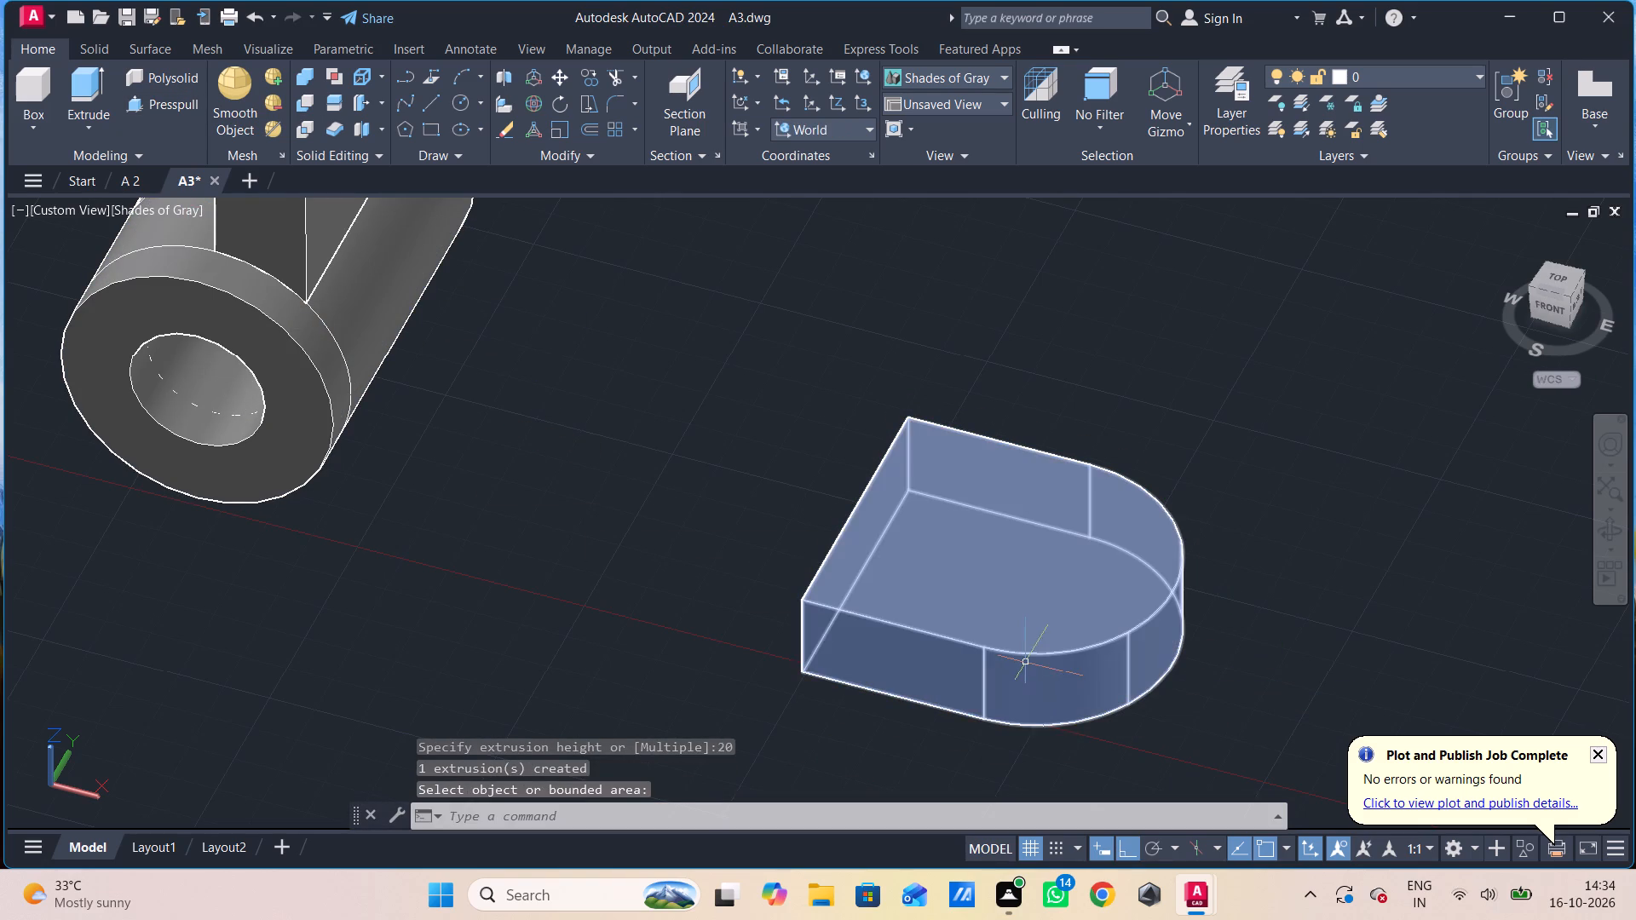
Move the plate solid by its upper front corner at the square end onto the block's matching top front corner above the cylinder.
left_click(1026, 664)
key("m")
key("space")
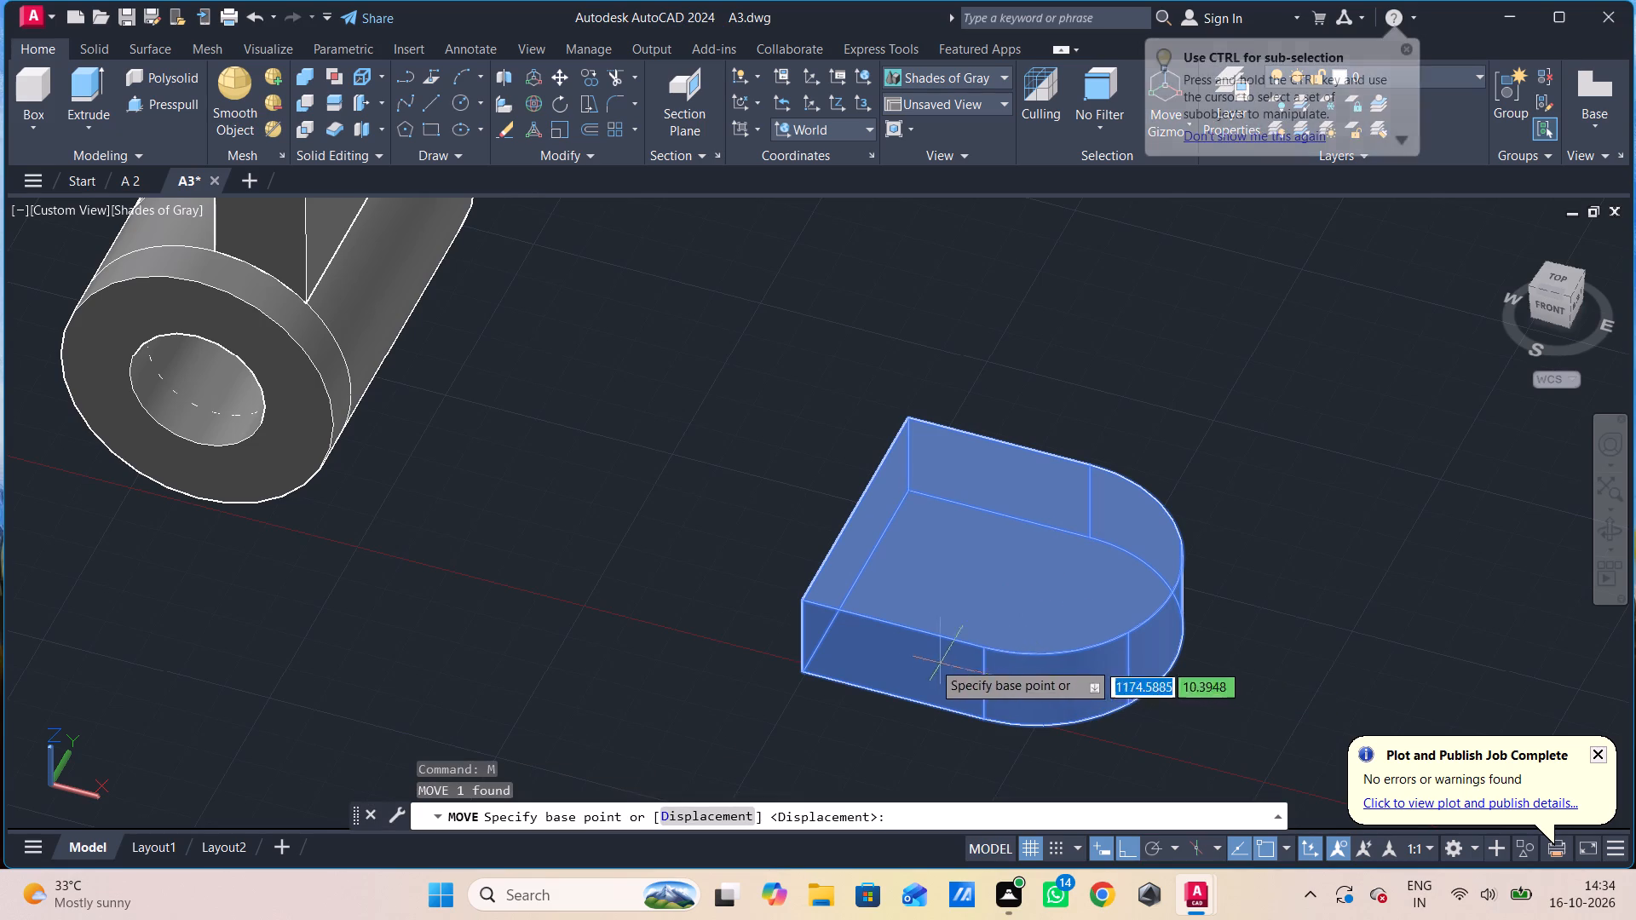
left_click(807, 604)
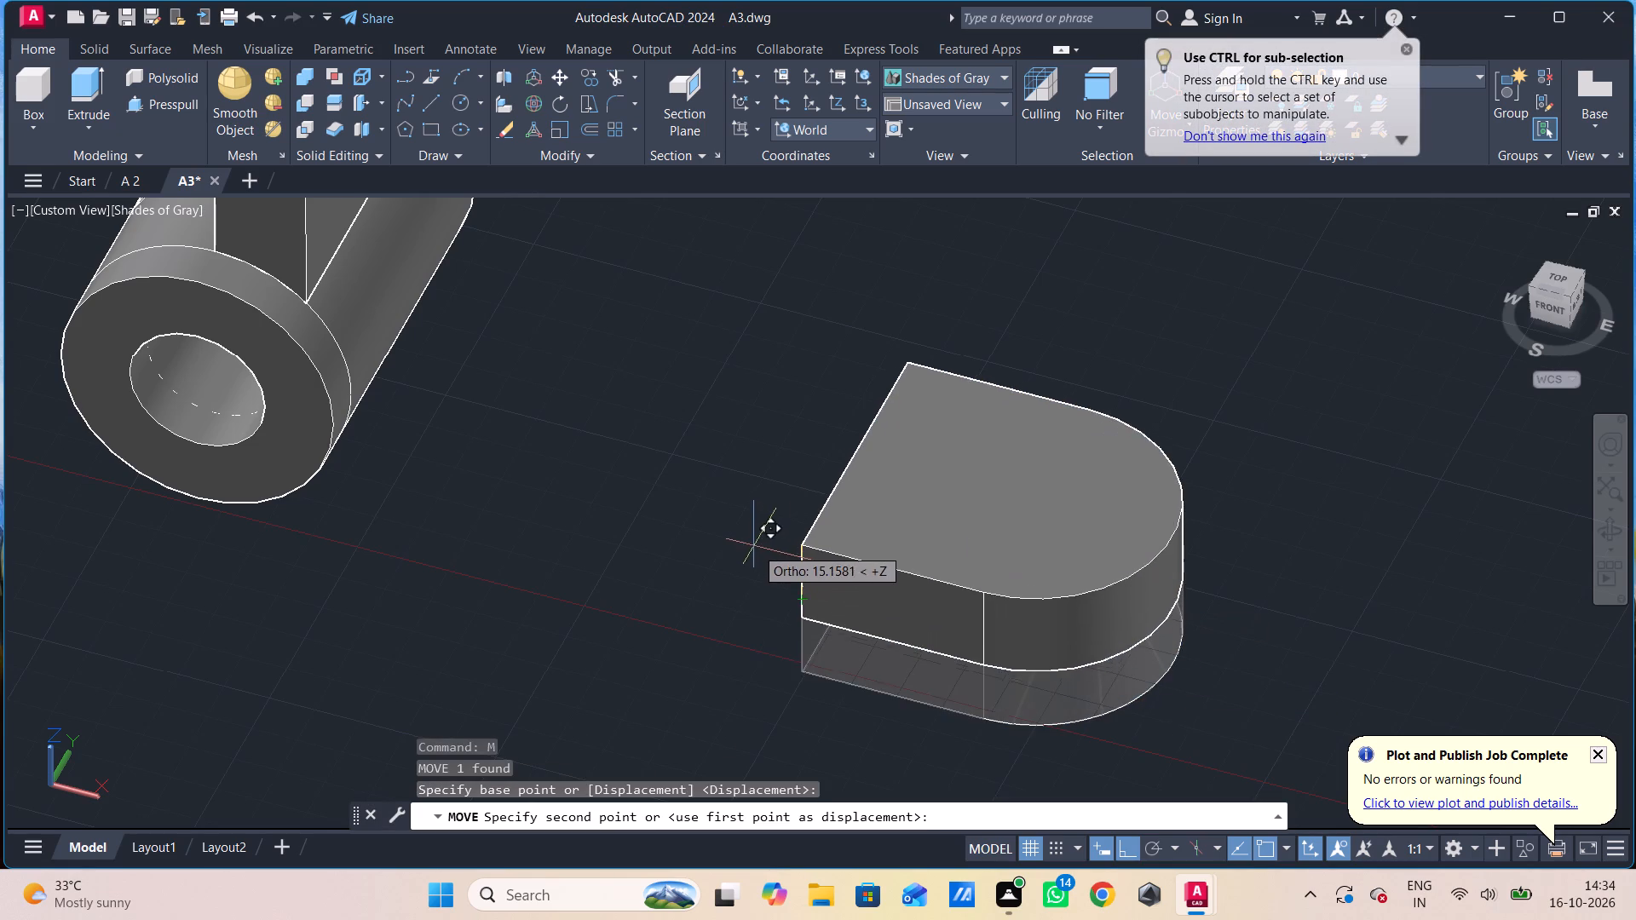
scroll(752, 547, "down", 2)
middle_click_drag(752, 547, 840, 636)
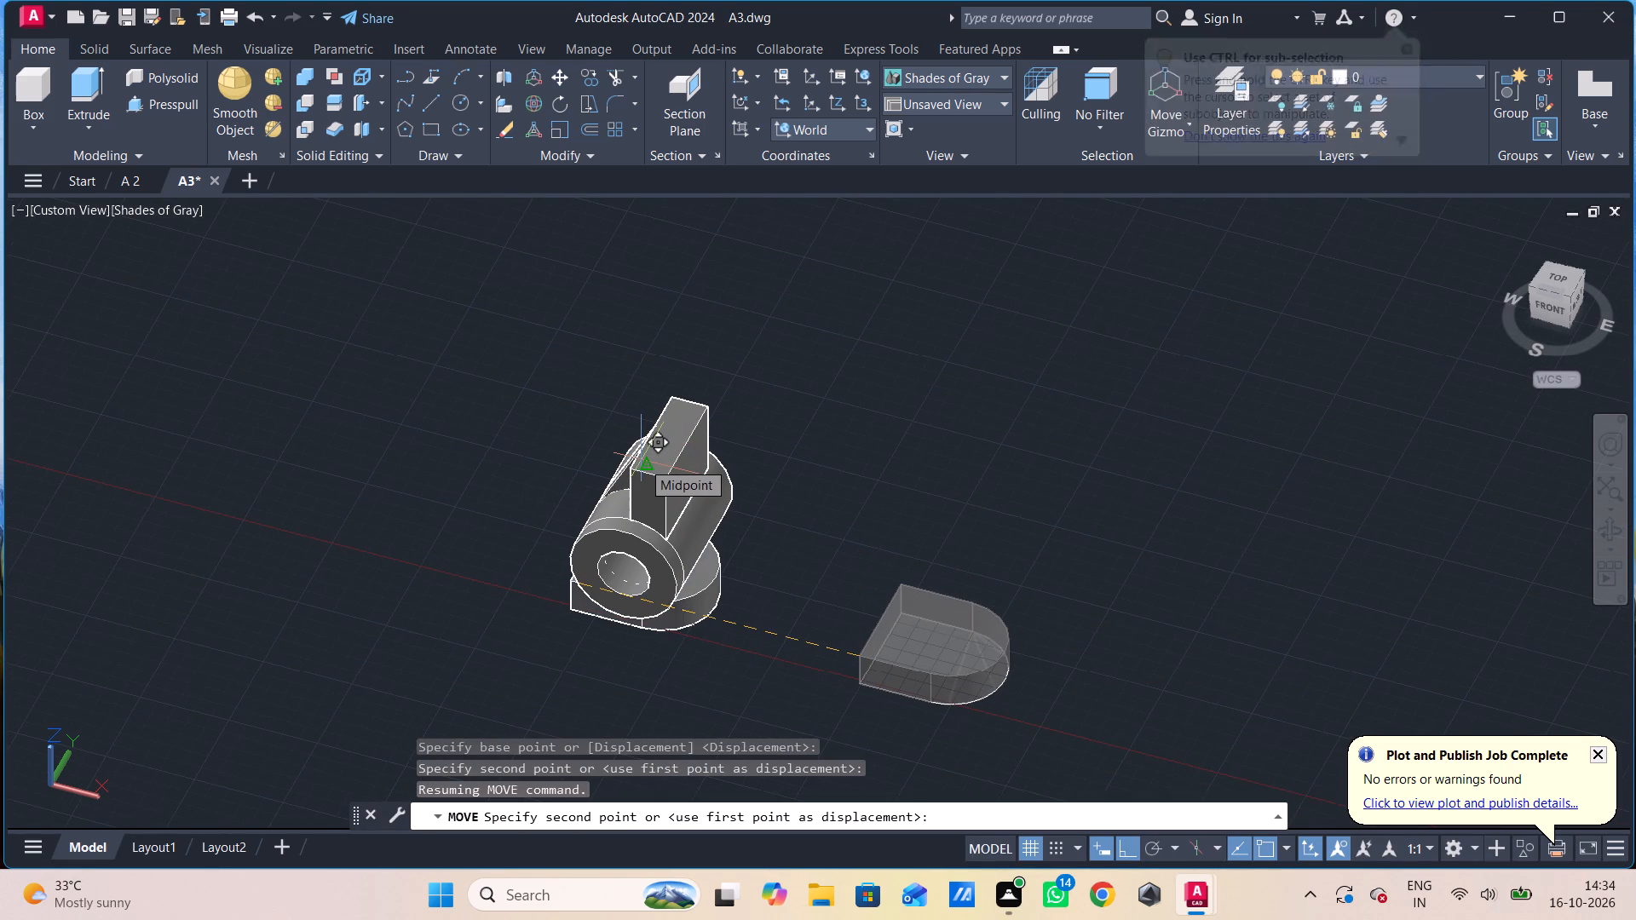
scroll(642, 459, "up", 3)
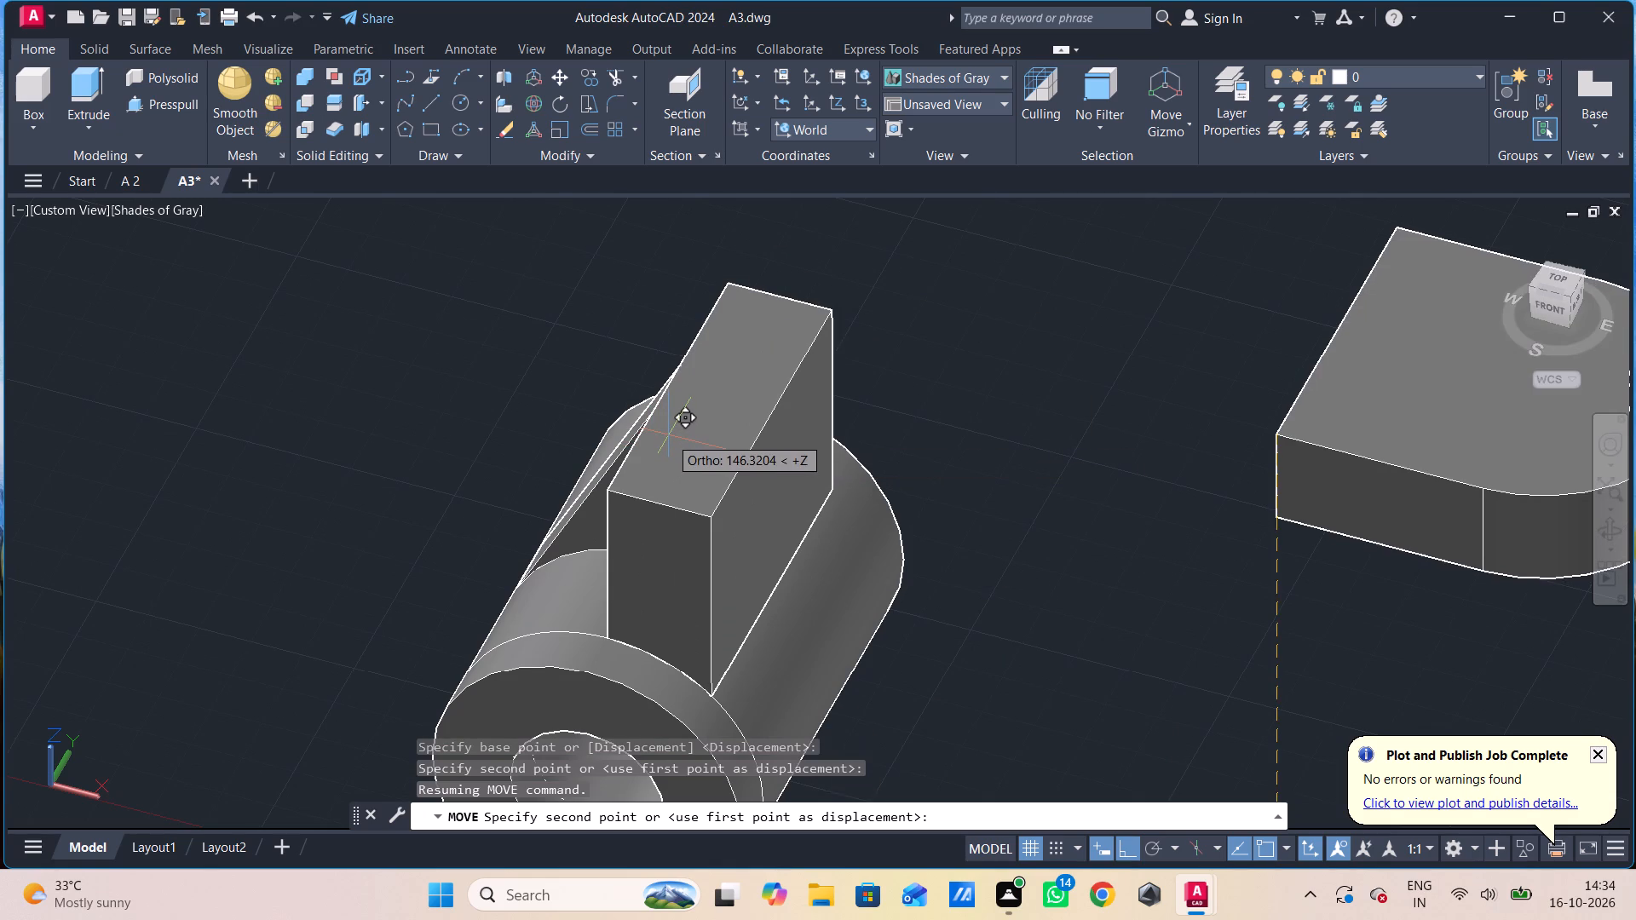
left_click(609, 490)
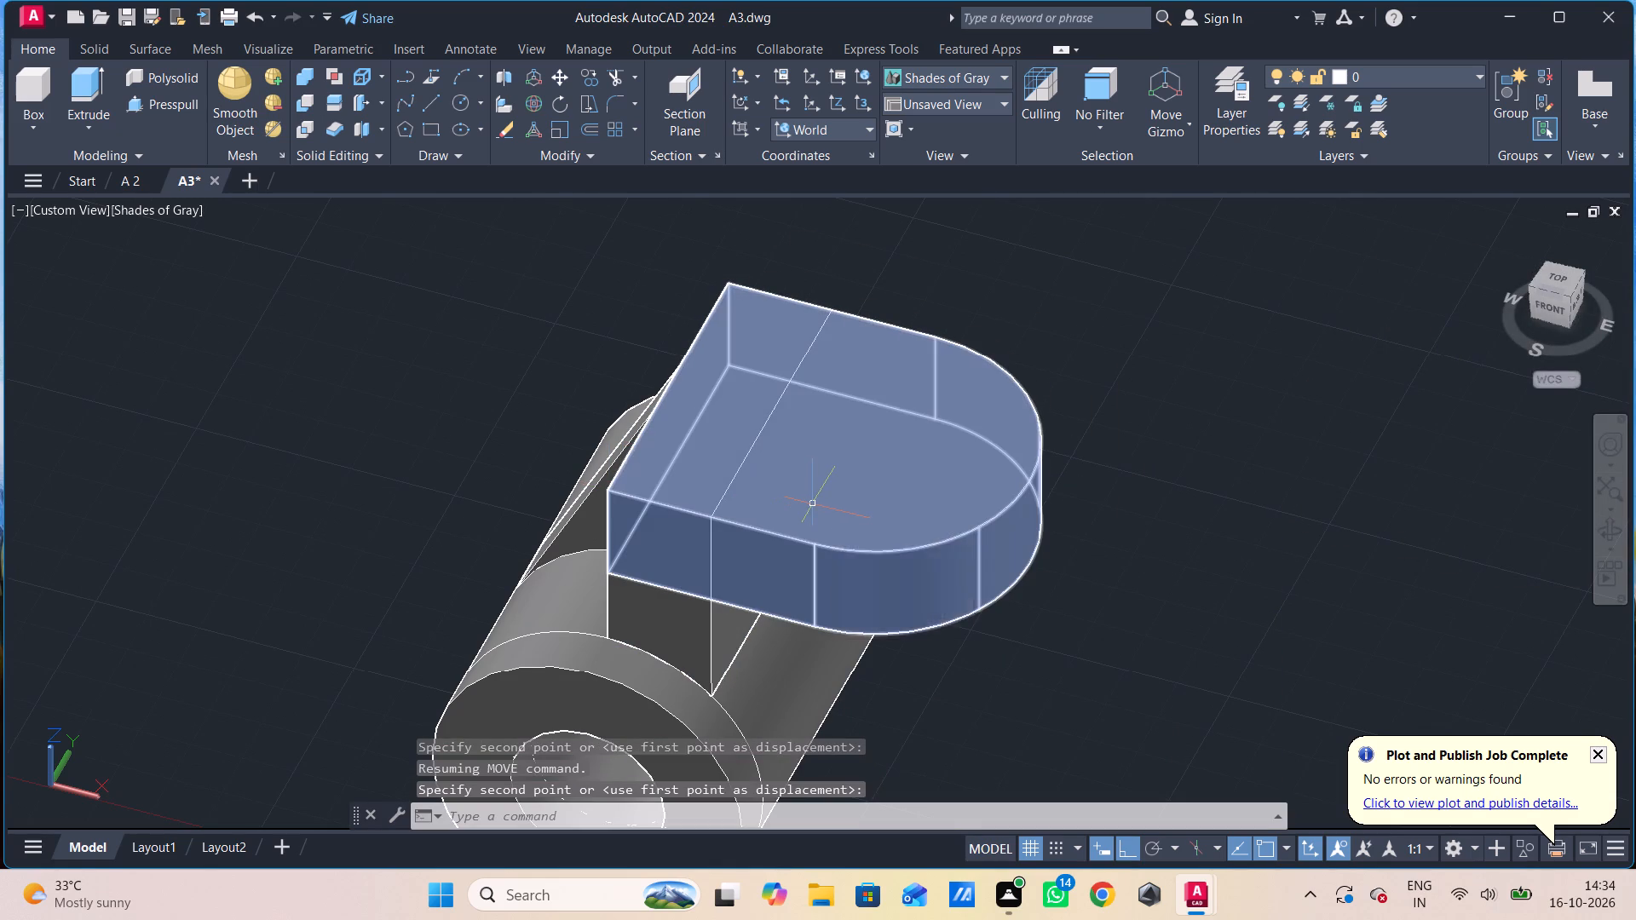
Examine from several angles how the rounded plate sits on the block and rib above the hollow cylinder.
middle_click_drag(813, 505, 833, 412, "shift")
scroll(973, 508, "down", 1)
middle_click_drag(999, 526, 1005, 502, "shift")
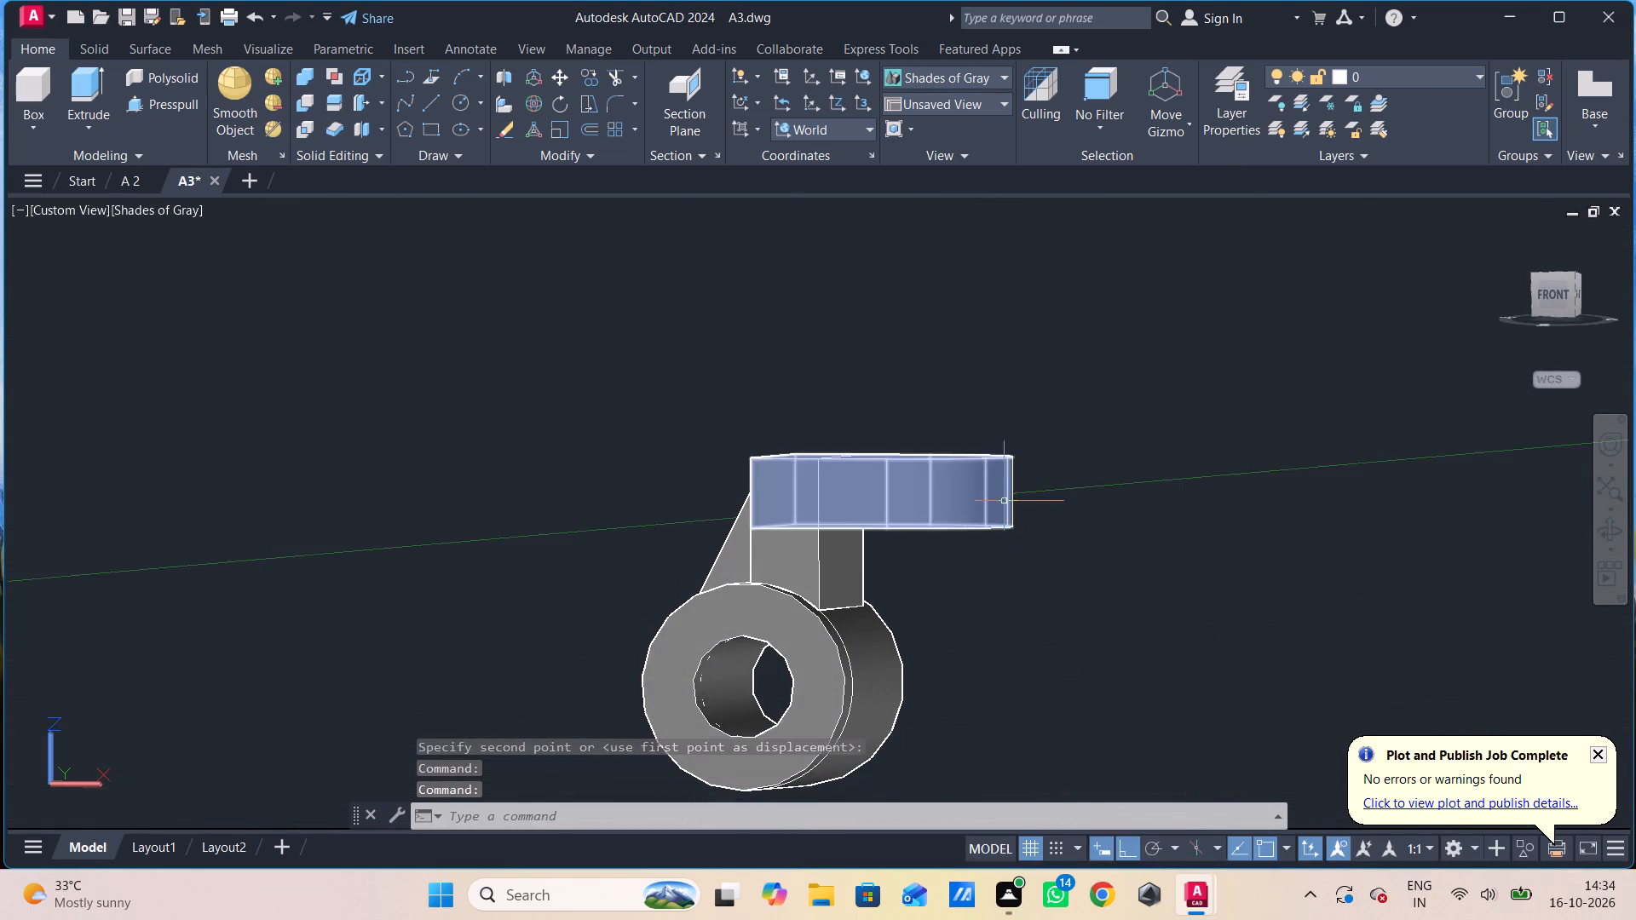
middle_click_drag(1005, 504, 884, 468)
middle_click_drag(851, 429, 896, 448, "shift")
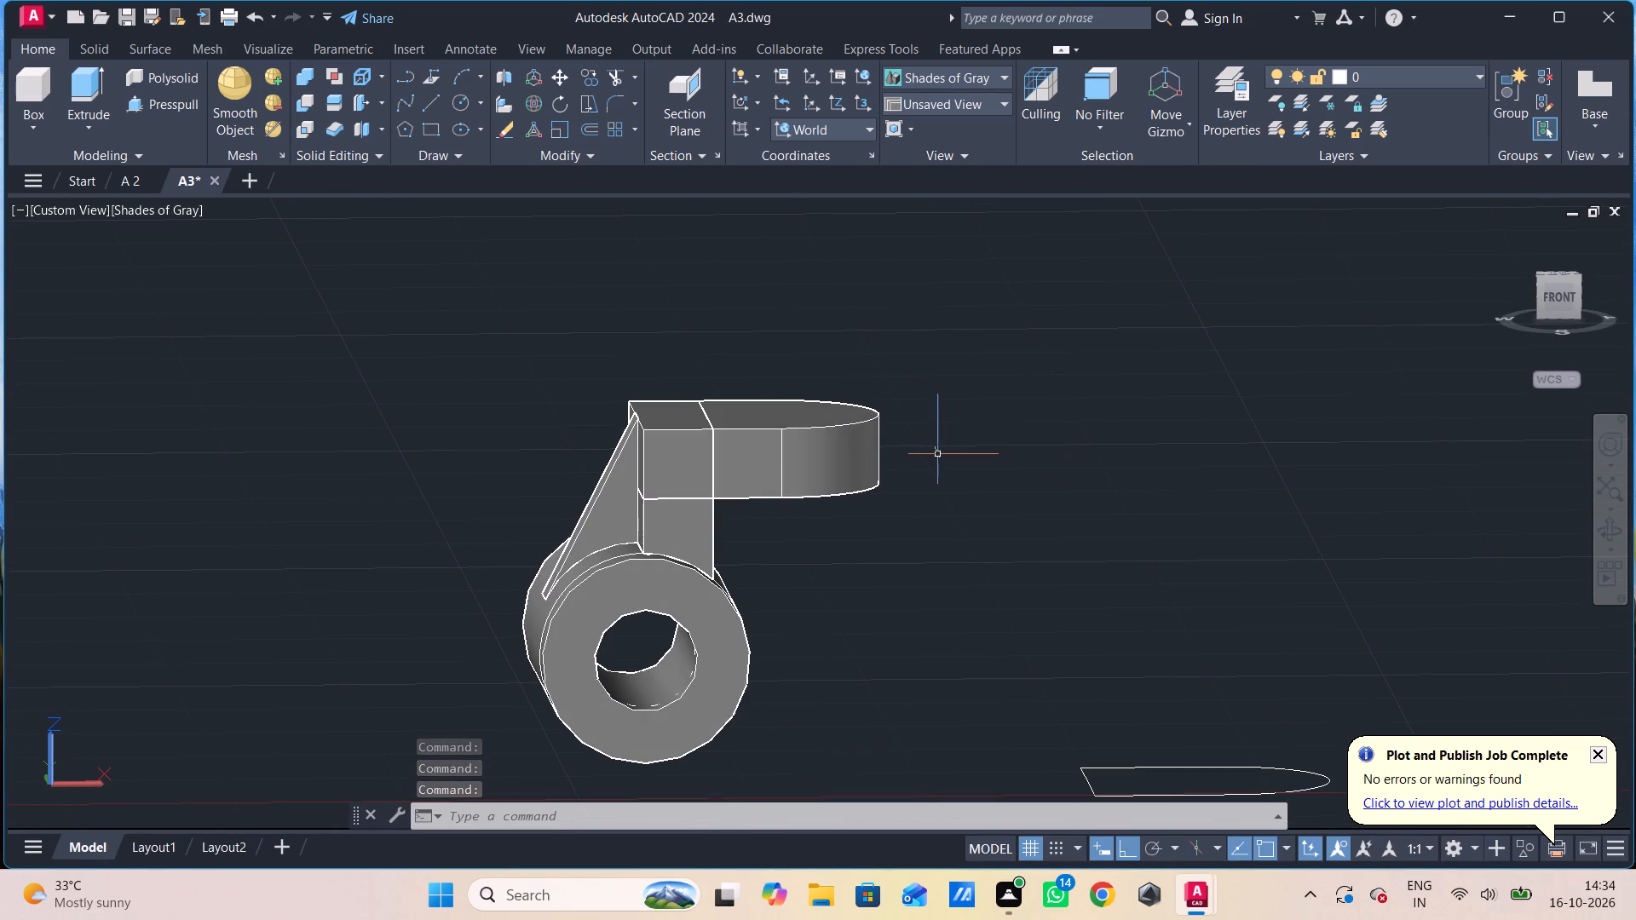
middle_click_drag(955, 484, 952, 484, "shift")
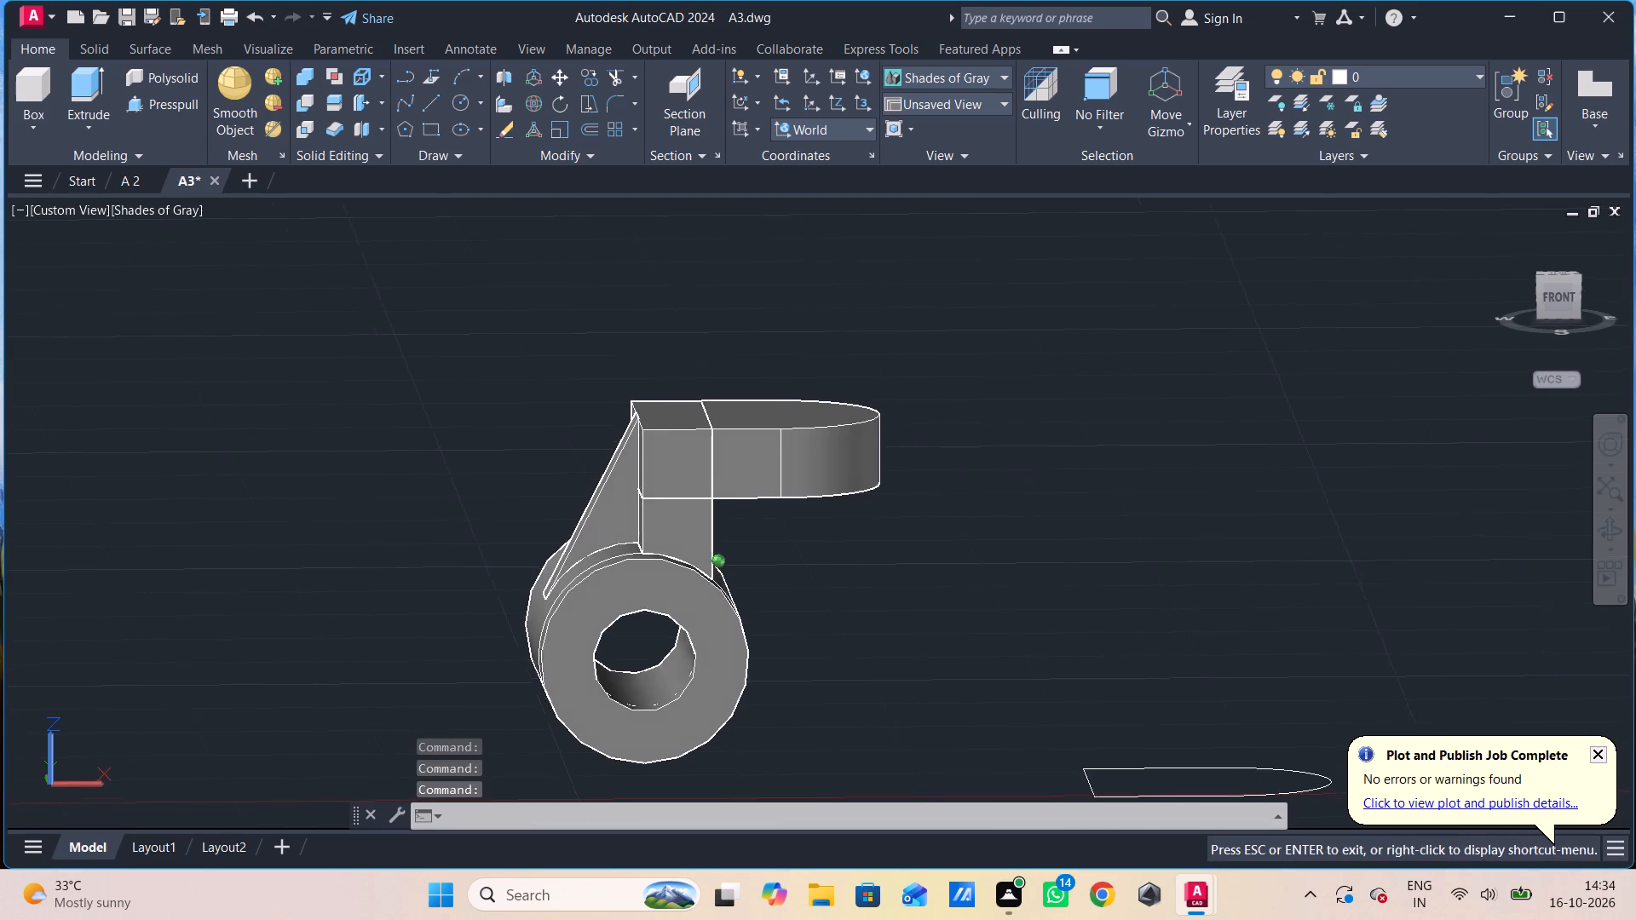
middle_click_drag(952, 484, 899, 505, "shift")
middle_click_drag(901, 505, 861, 420)
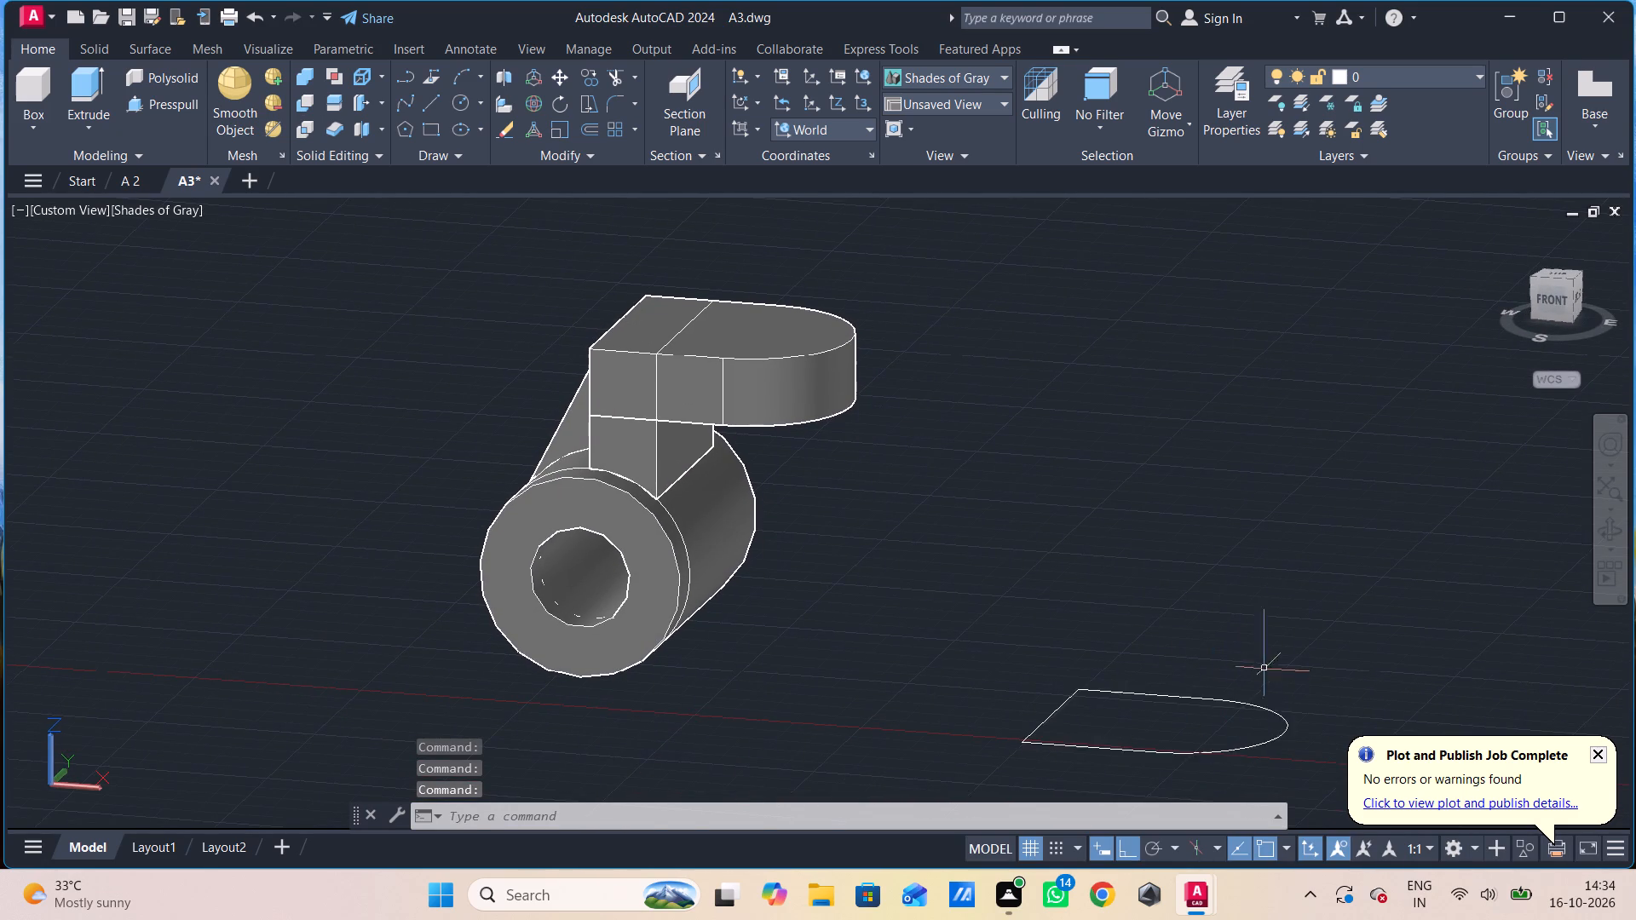
Delete the leftover rounded plate profile polyline beside the cylinder part.
left_click(1269, 669)
left_click(1024, 771)
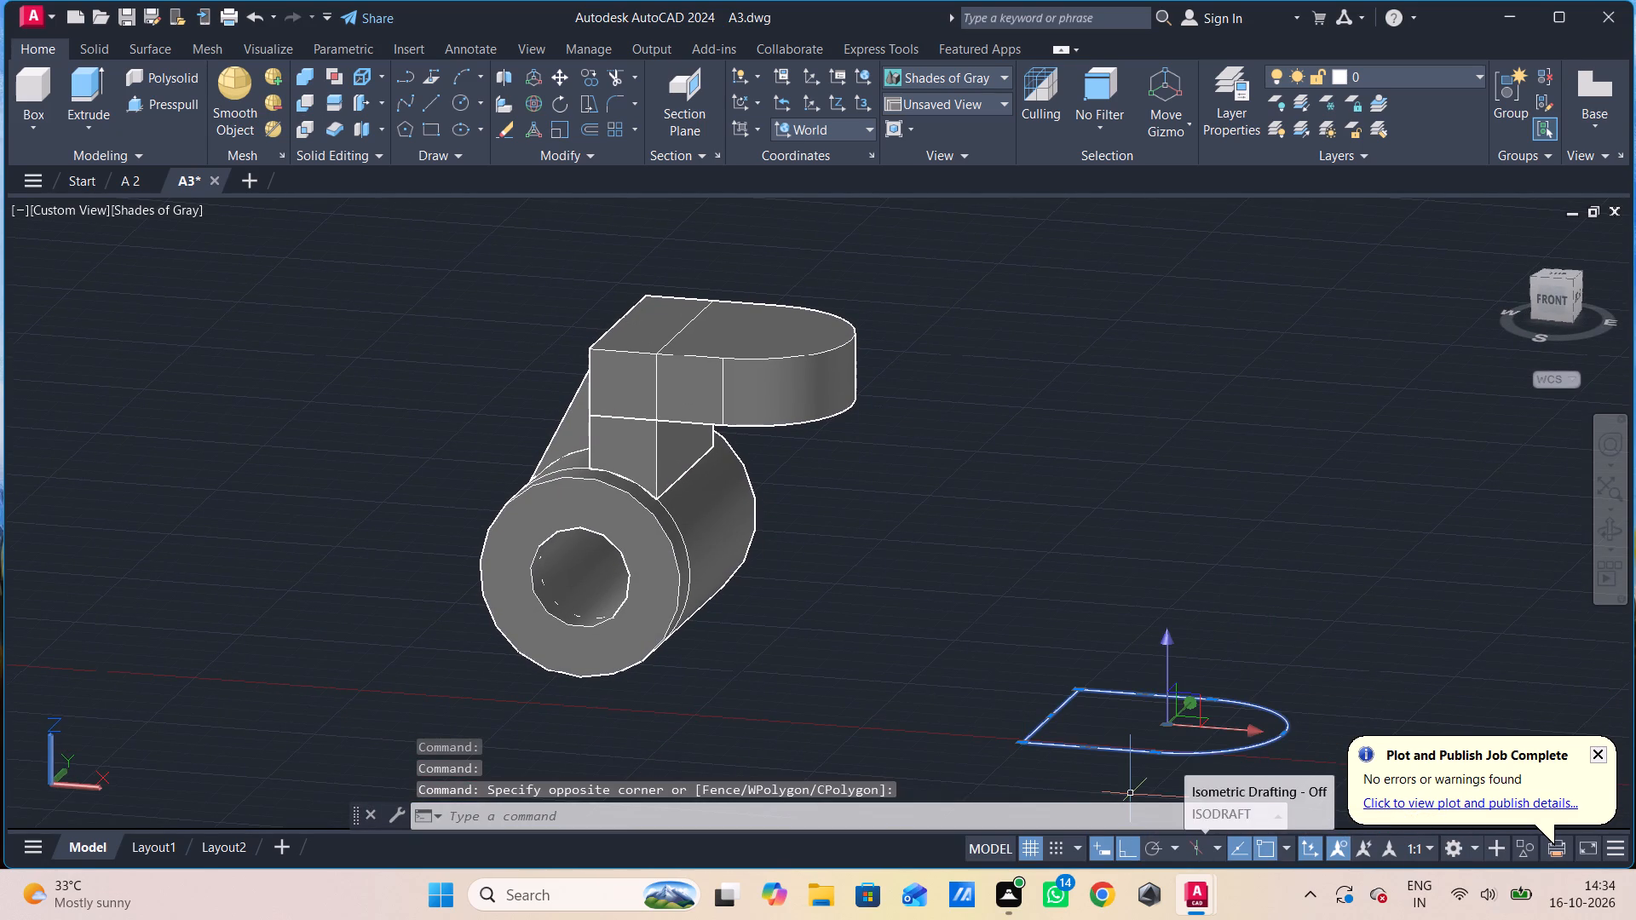
key("Delete")
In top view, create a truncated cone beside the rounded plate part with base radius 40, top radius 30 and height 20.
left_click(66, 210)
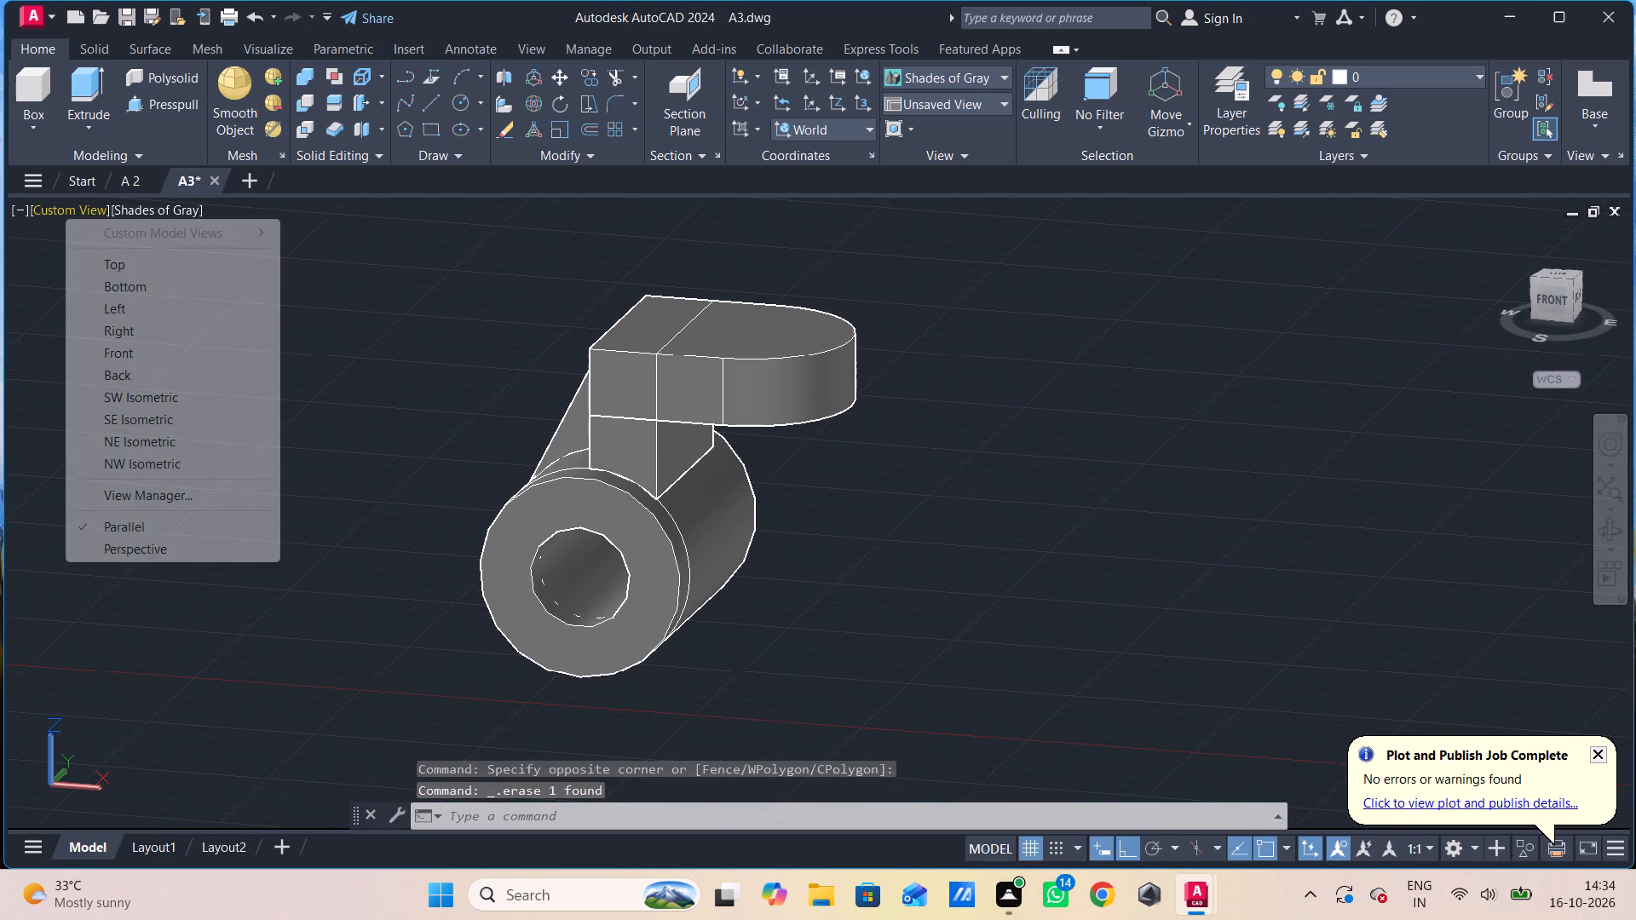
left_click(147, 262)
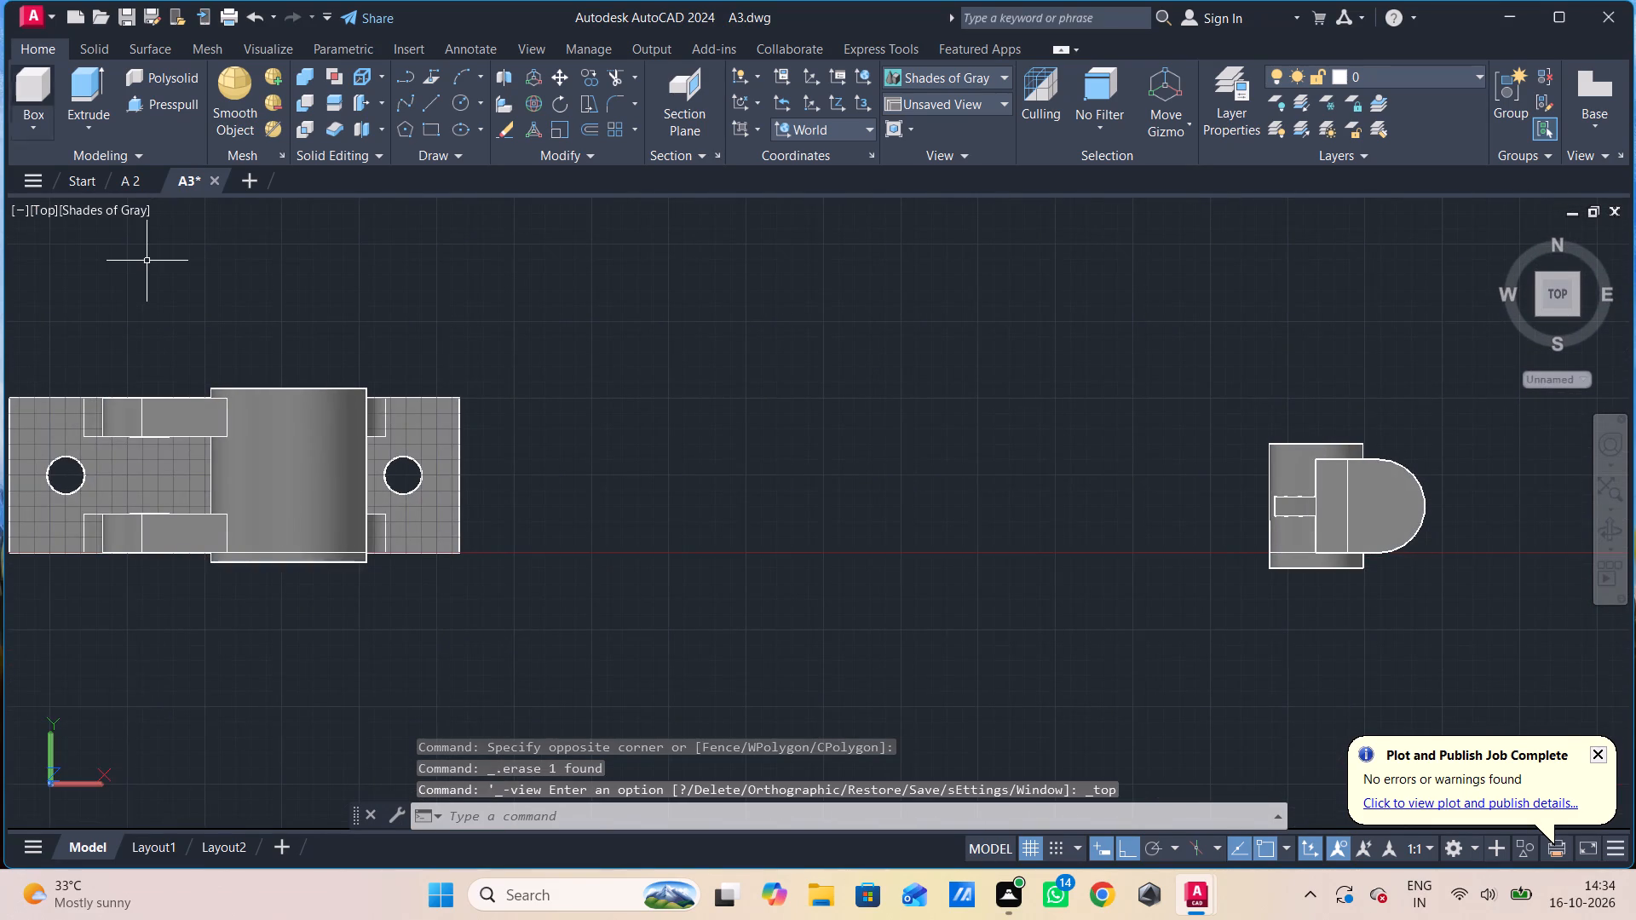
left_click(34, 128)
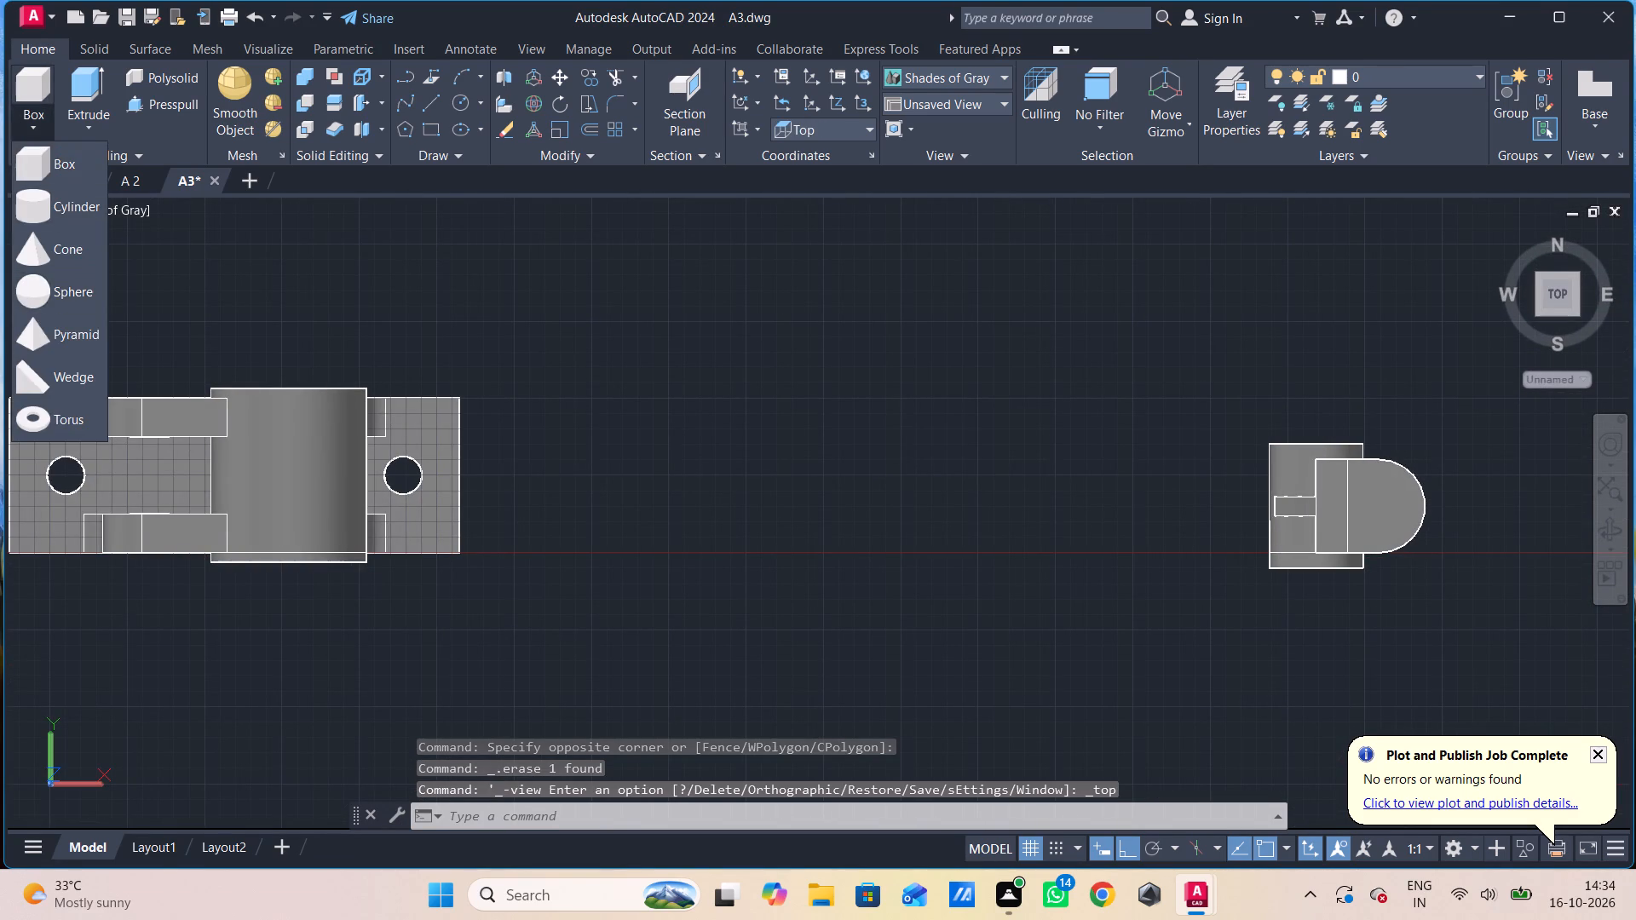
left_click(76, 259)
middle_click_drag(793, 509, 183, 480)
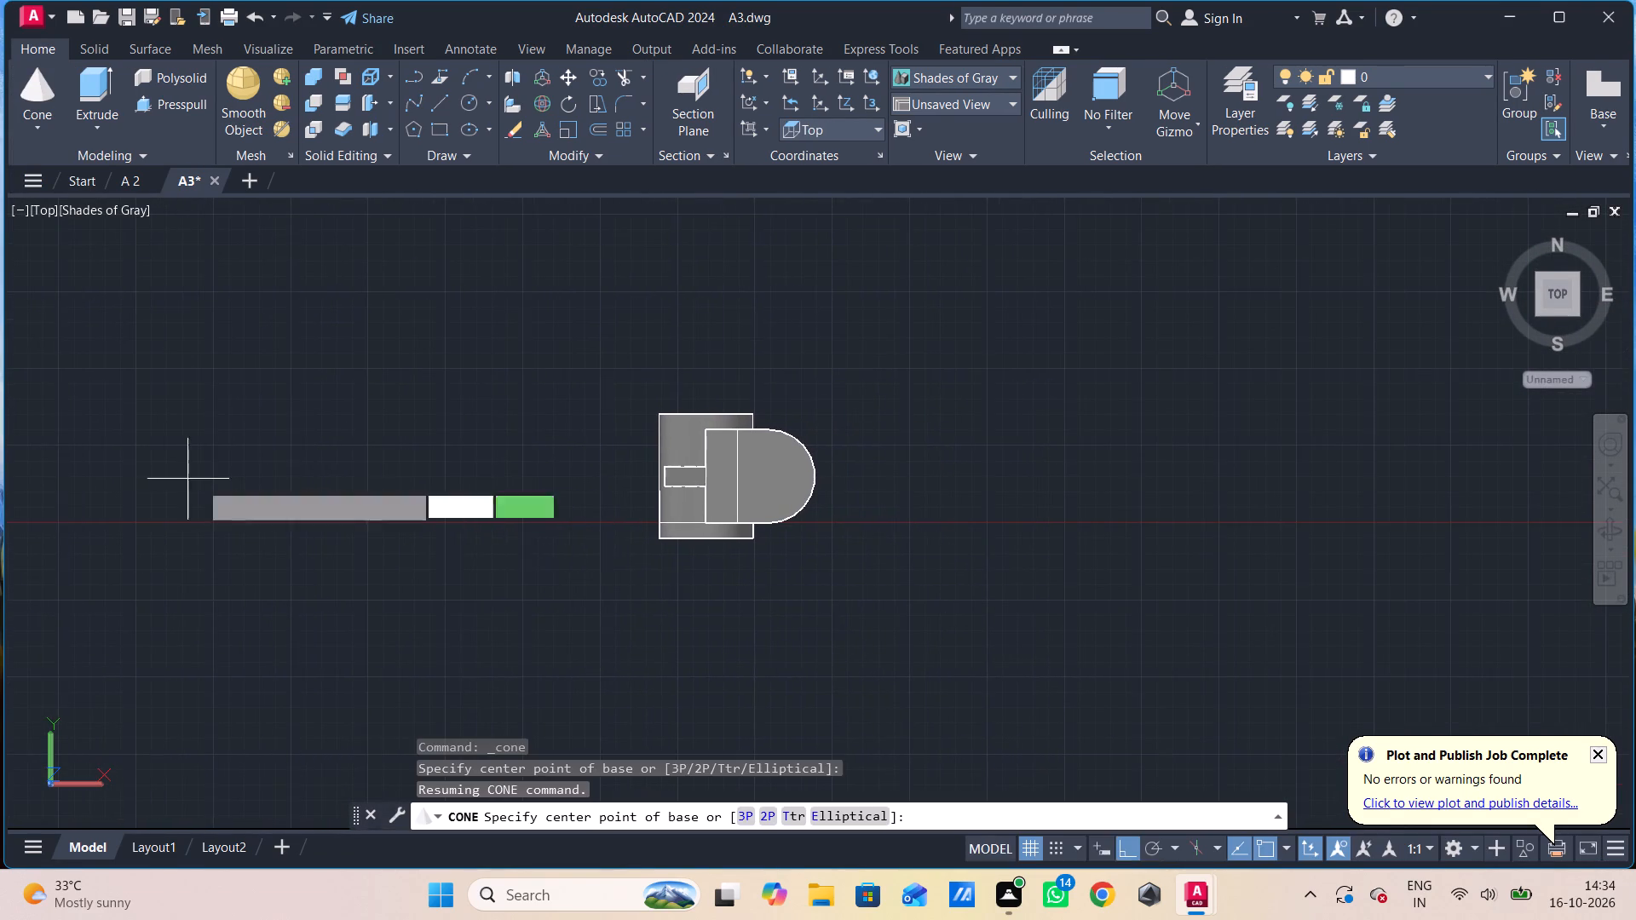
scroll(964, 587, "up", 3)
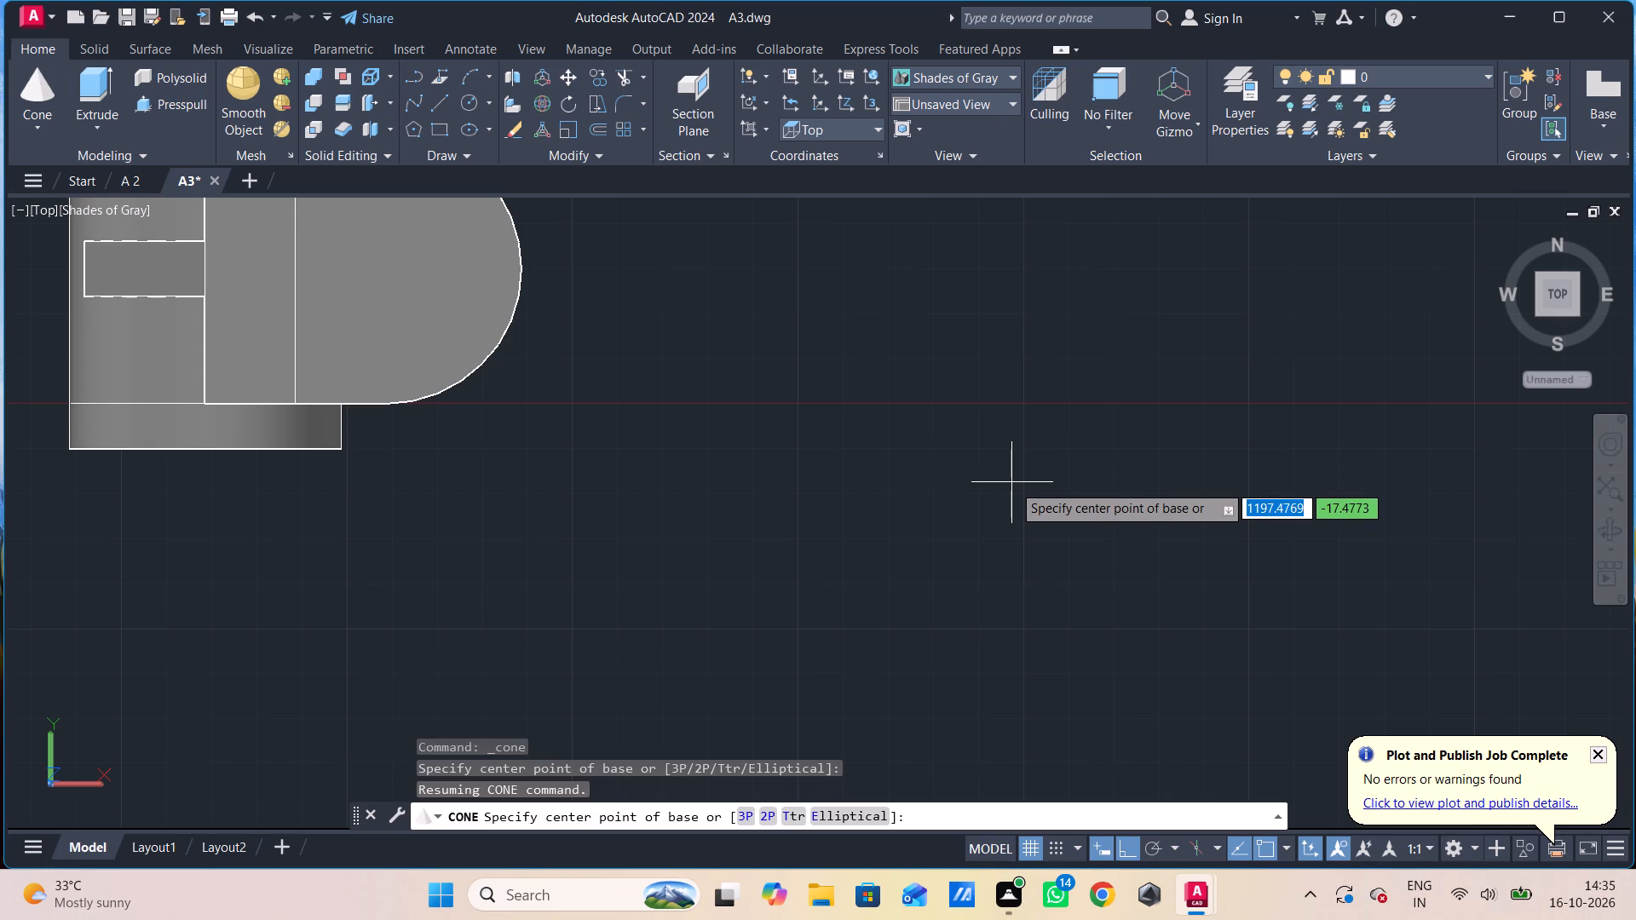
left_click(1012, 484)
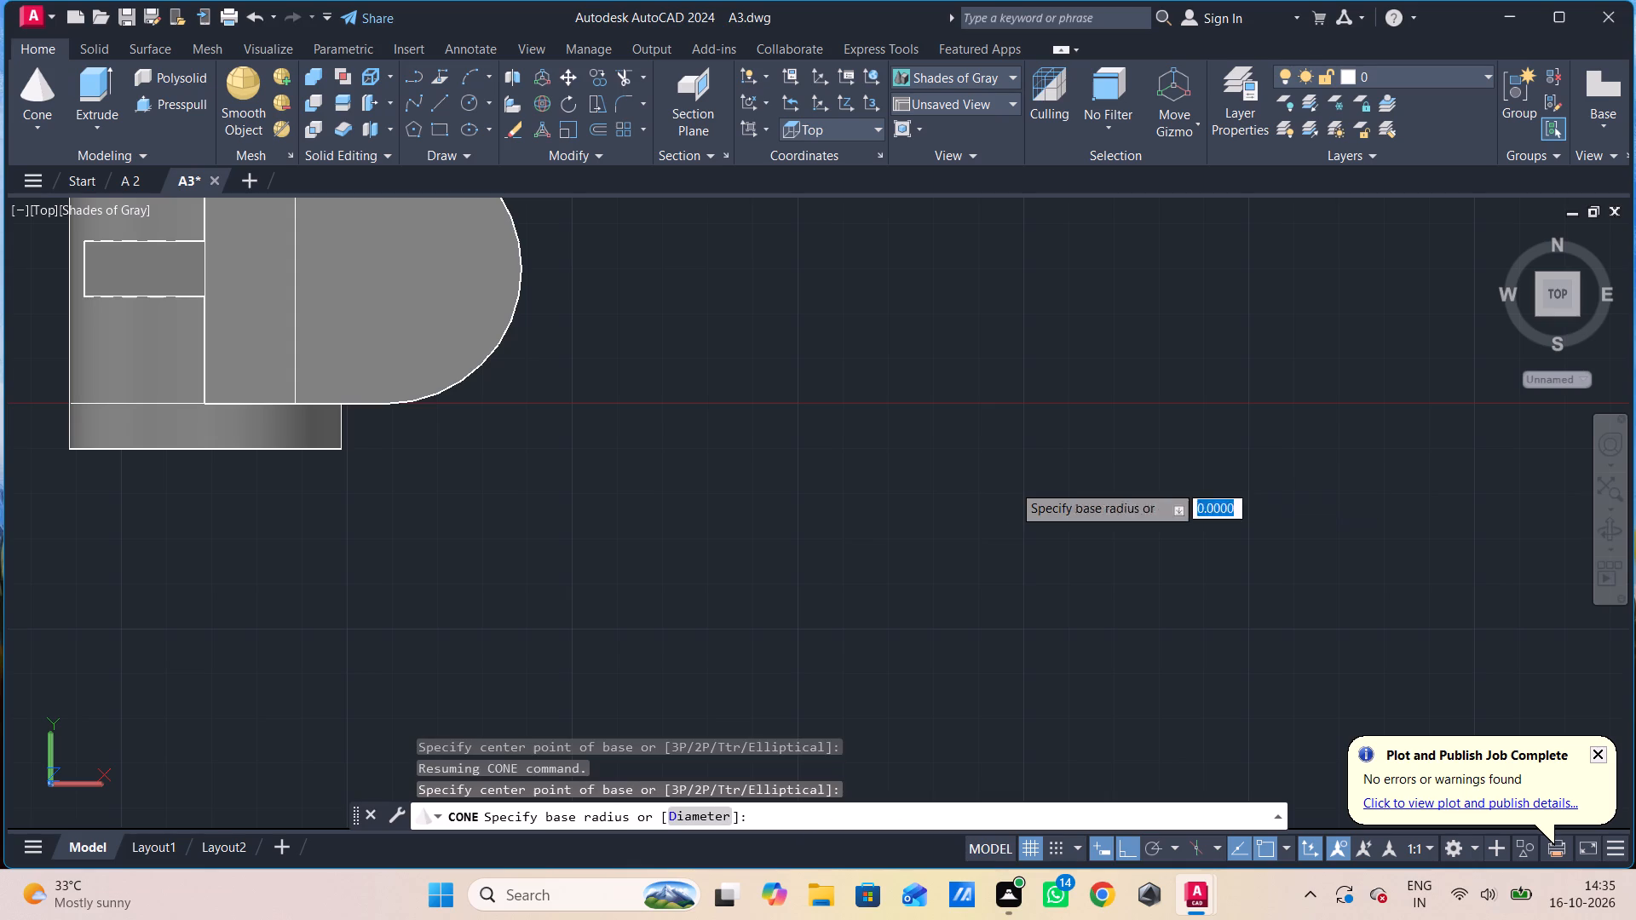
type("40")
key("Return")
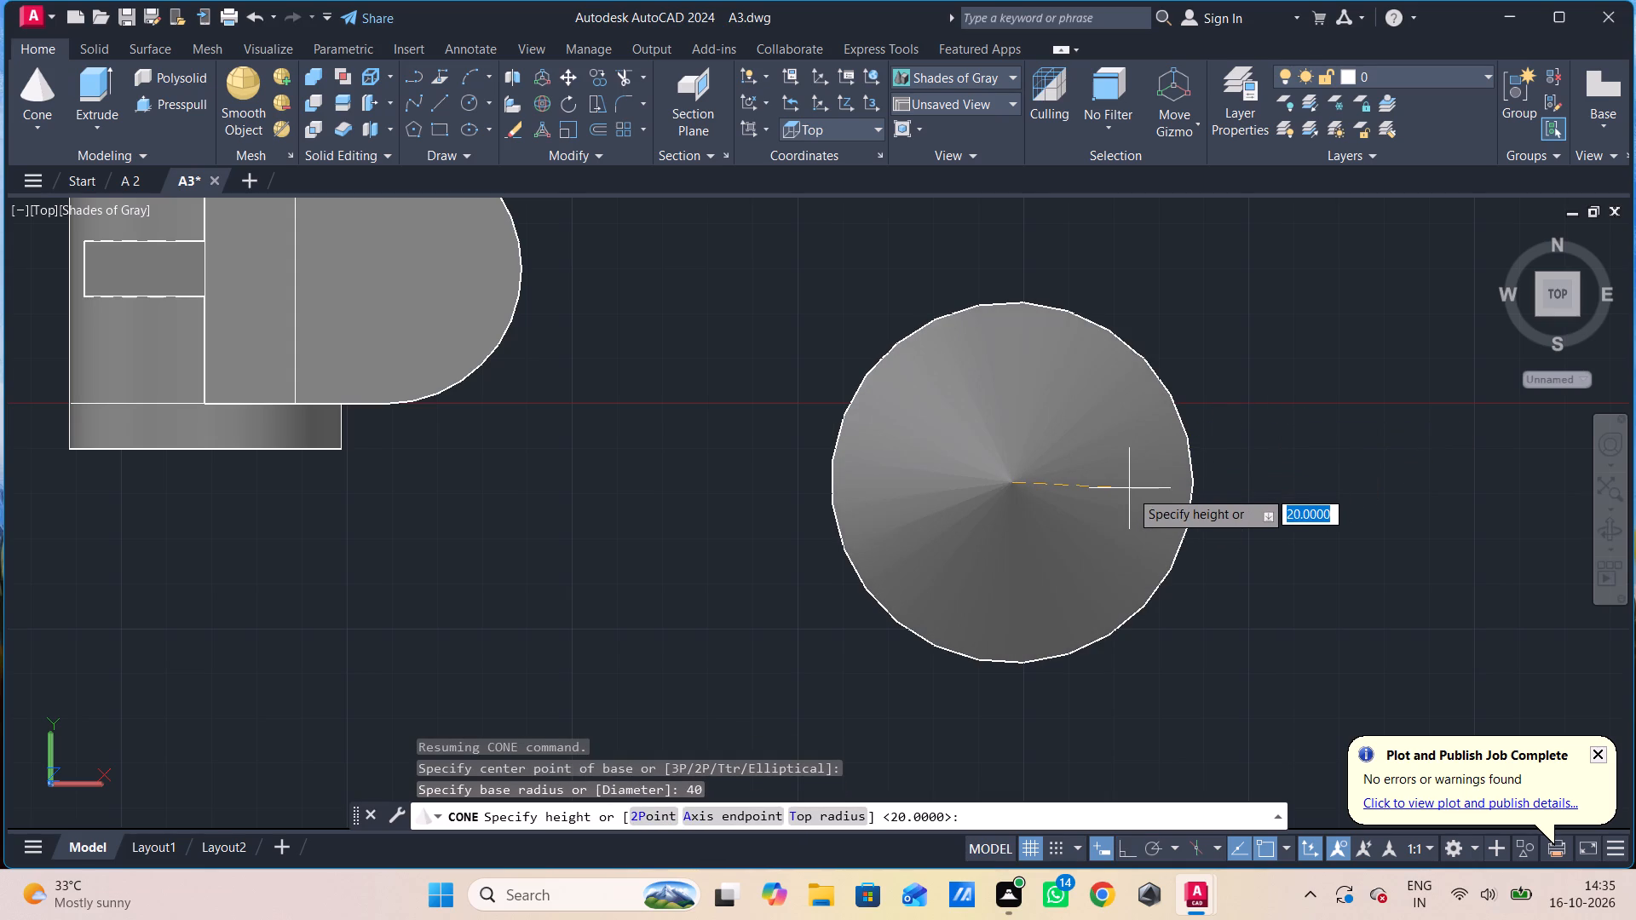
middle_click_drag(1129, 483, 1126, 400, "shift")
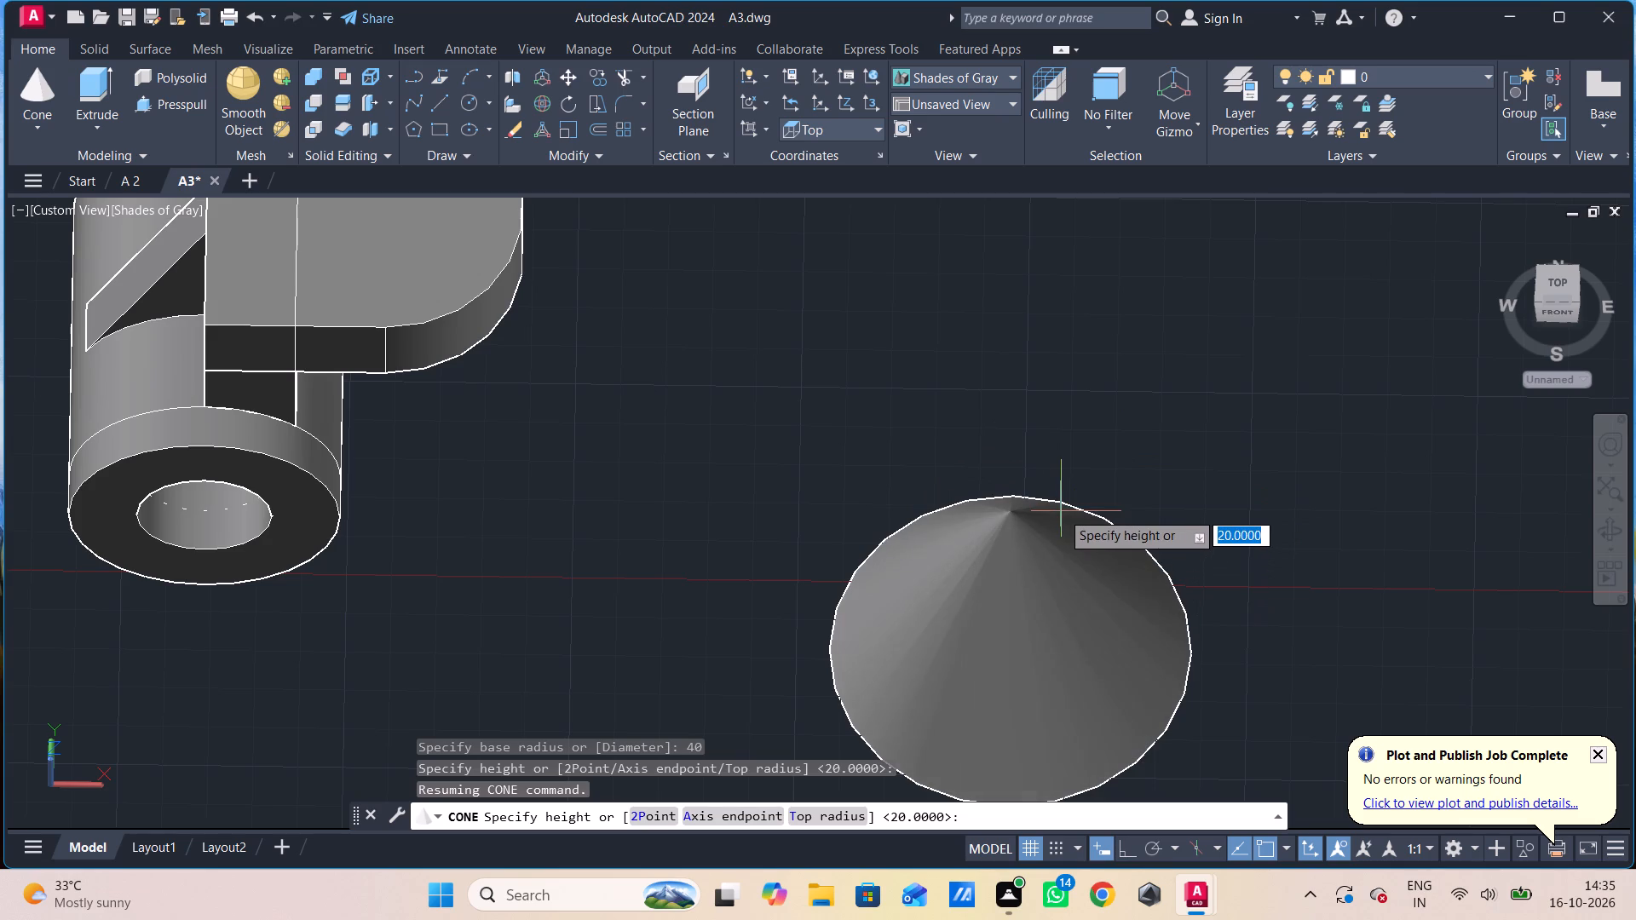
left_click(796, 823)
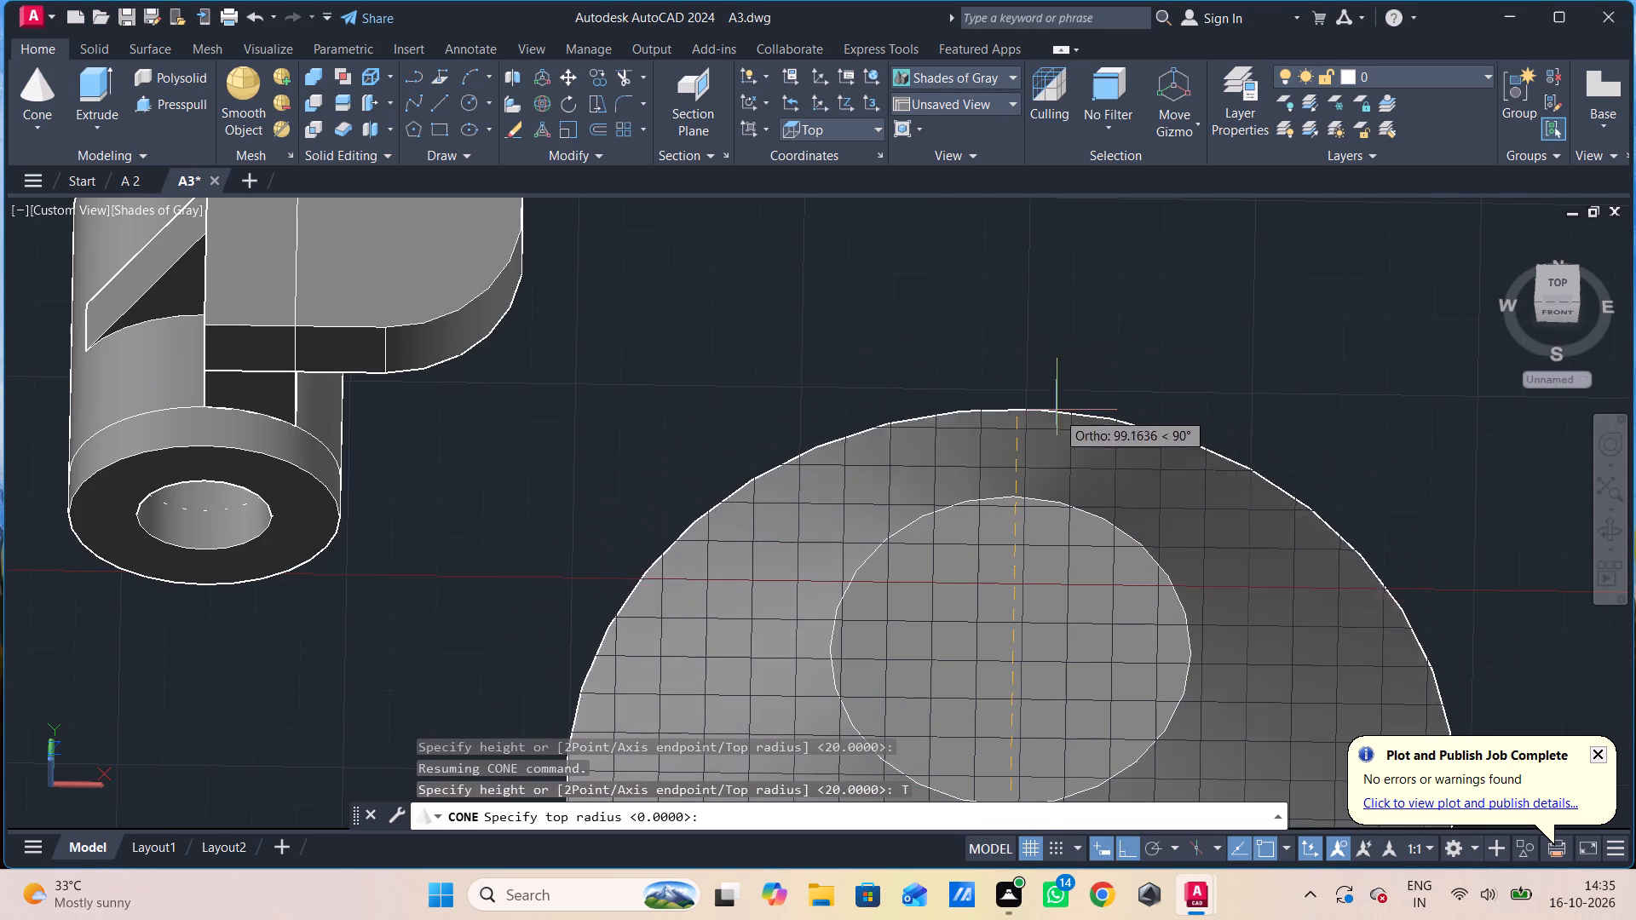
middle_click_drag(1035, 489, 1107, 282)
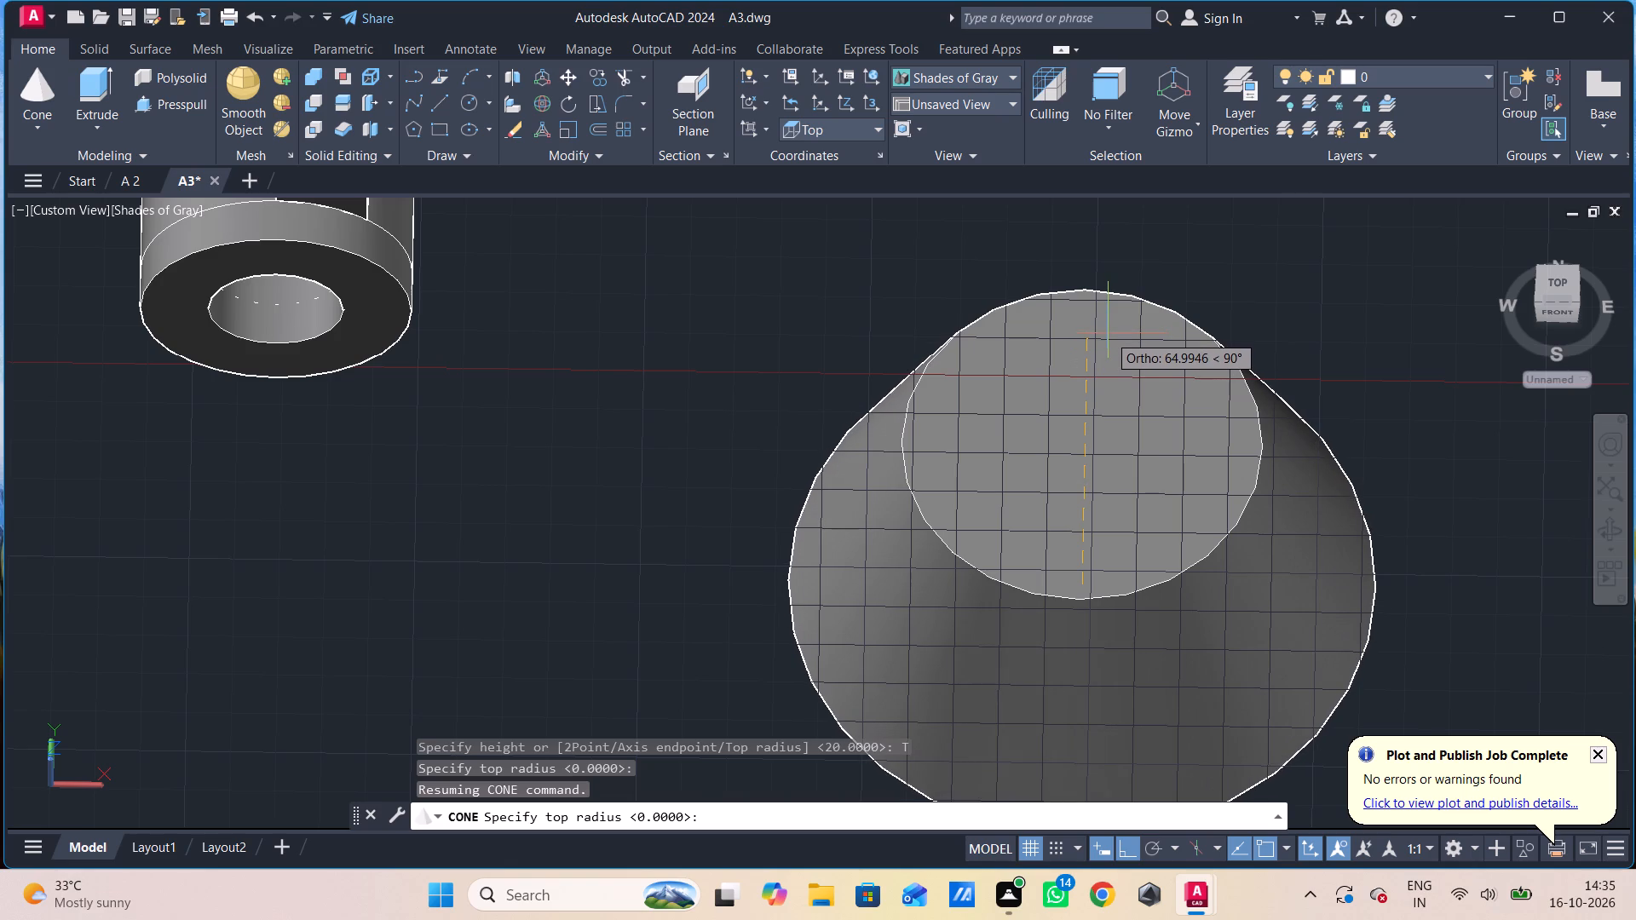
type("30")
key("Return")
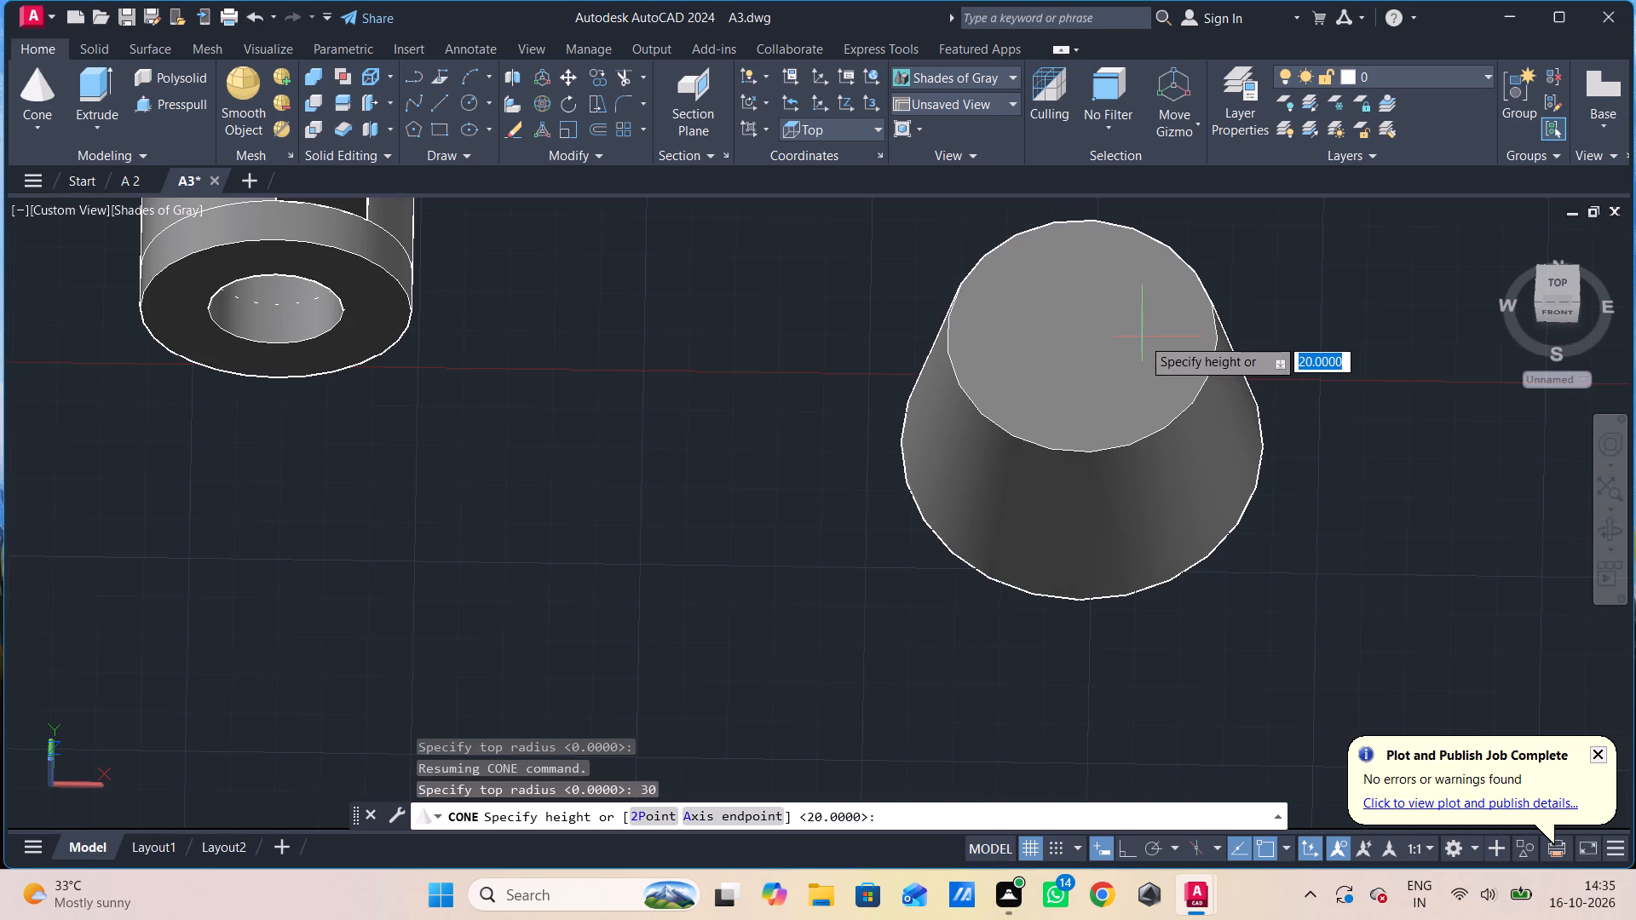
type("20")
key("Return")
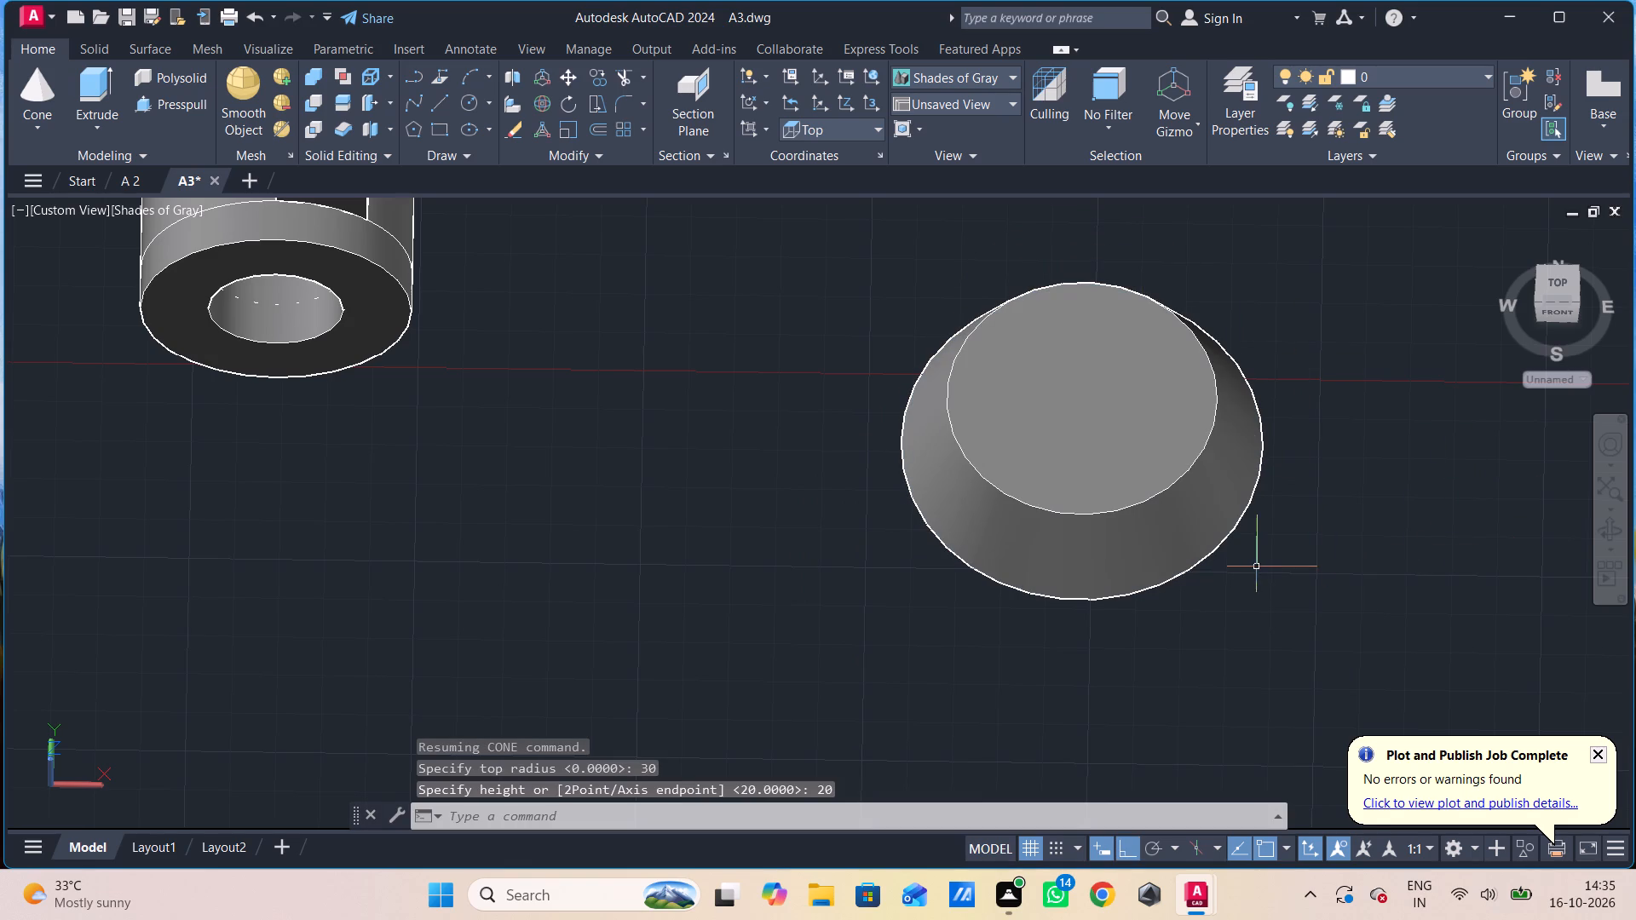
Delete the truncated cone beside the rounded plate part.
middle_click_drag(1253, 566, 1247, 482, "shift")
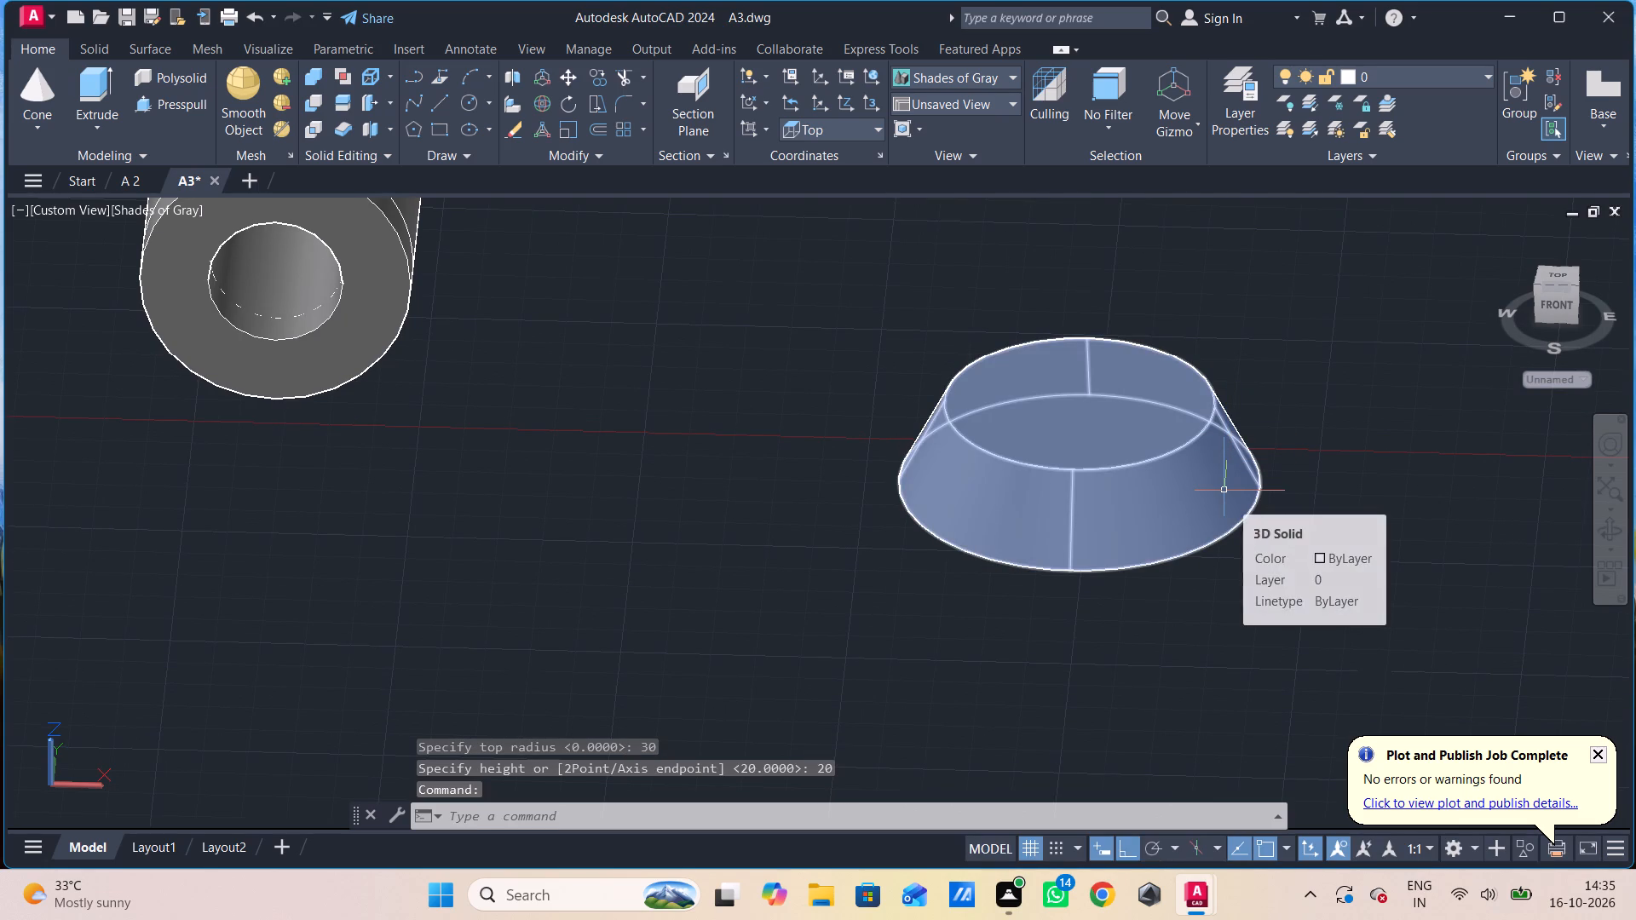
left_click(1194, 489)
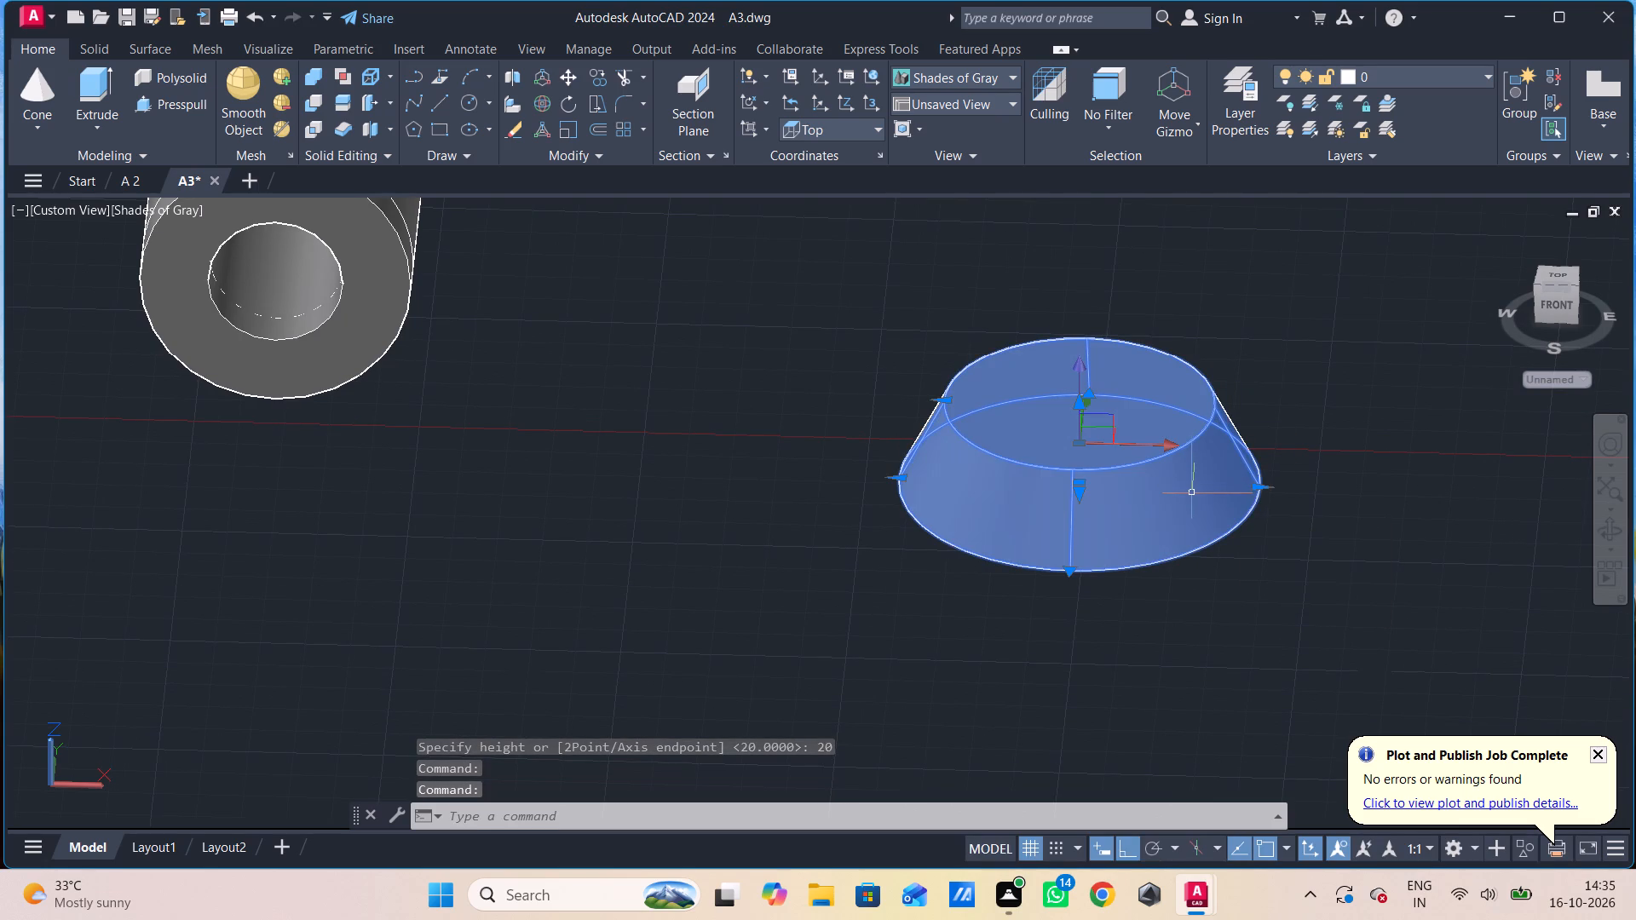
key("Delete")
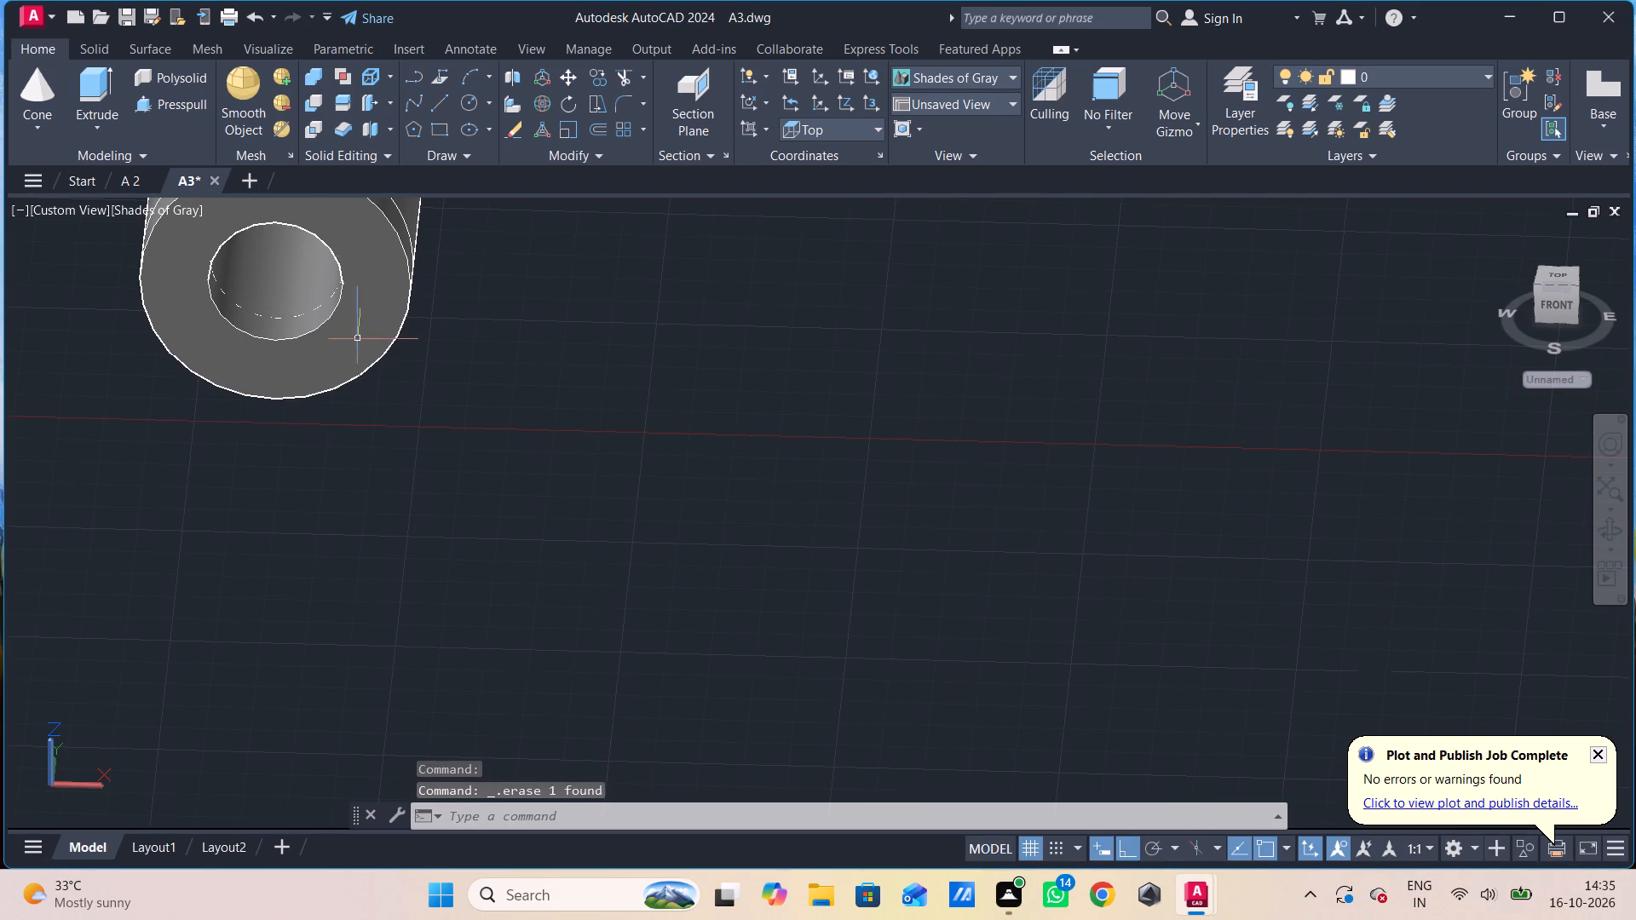
In top view, create a truncated cone well clear of the rounded plate part with base radius 30, top radius 20 and height 40.
left_click(36, 83)
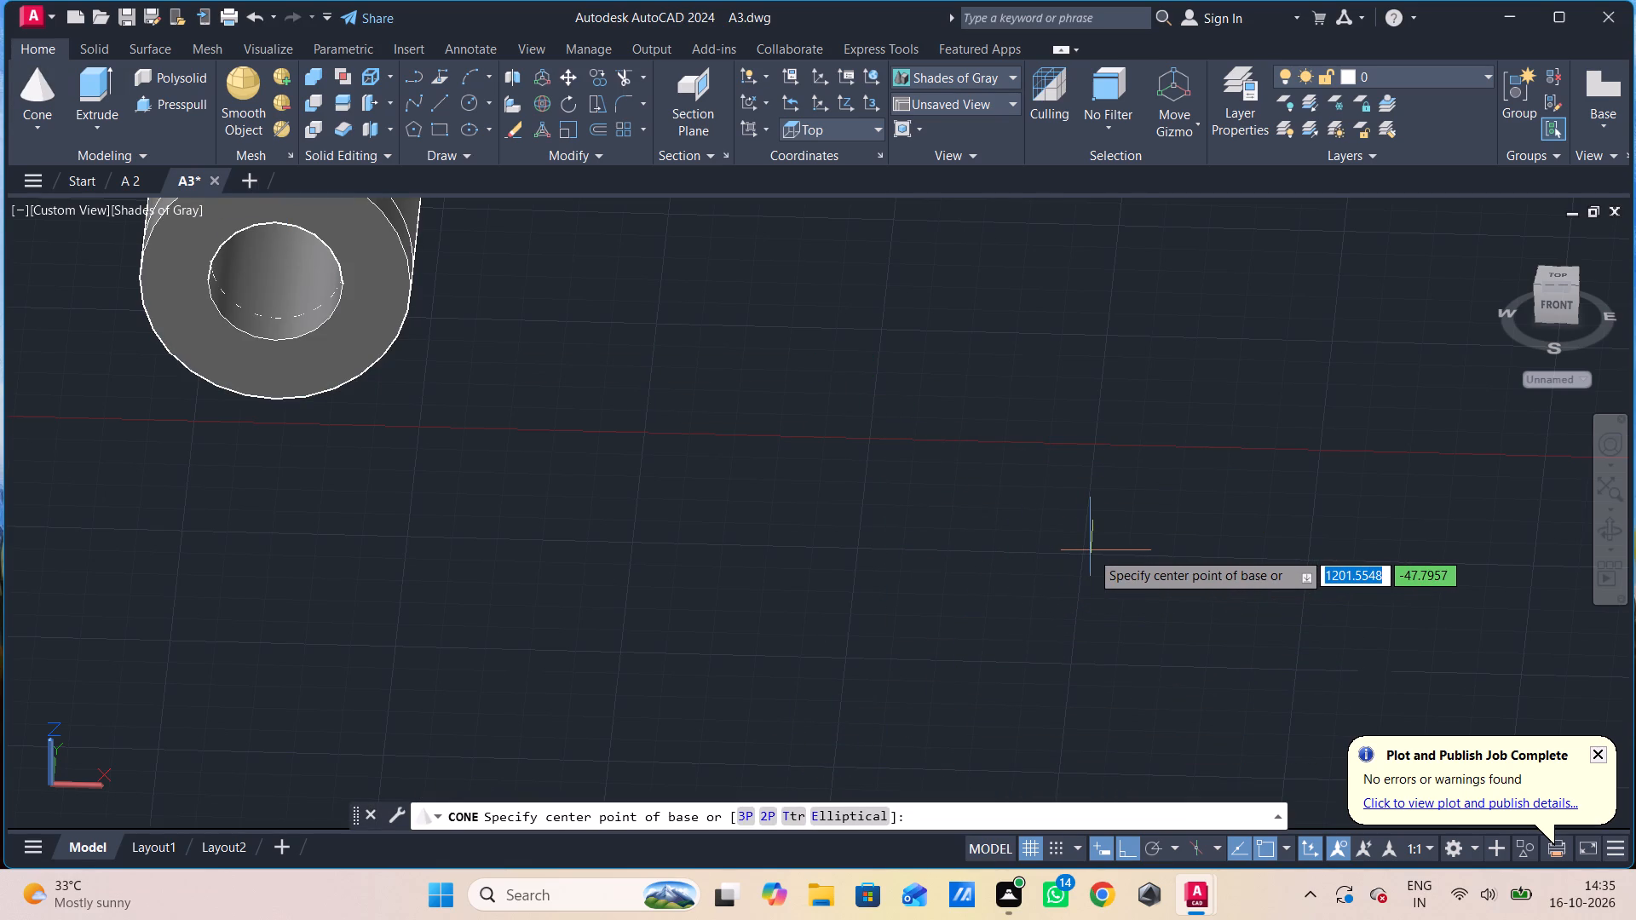
key("Escape")
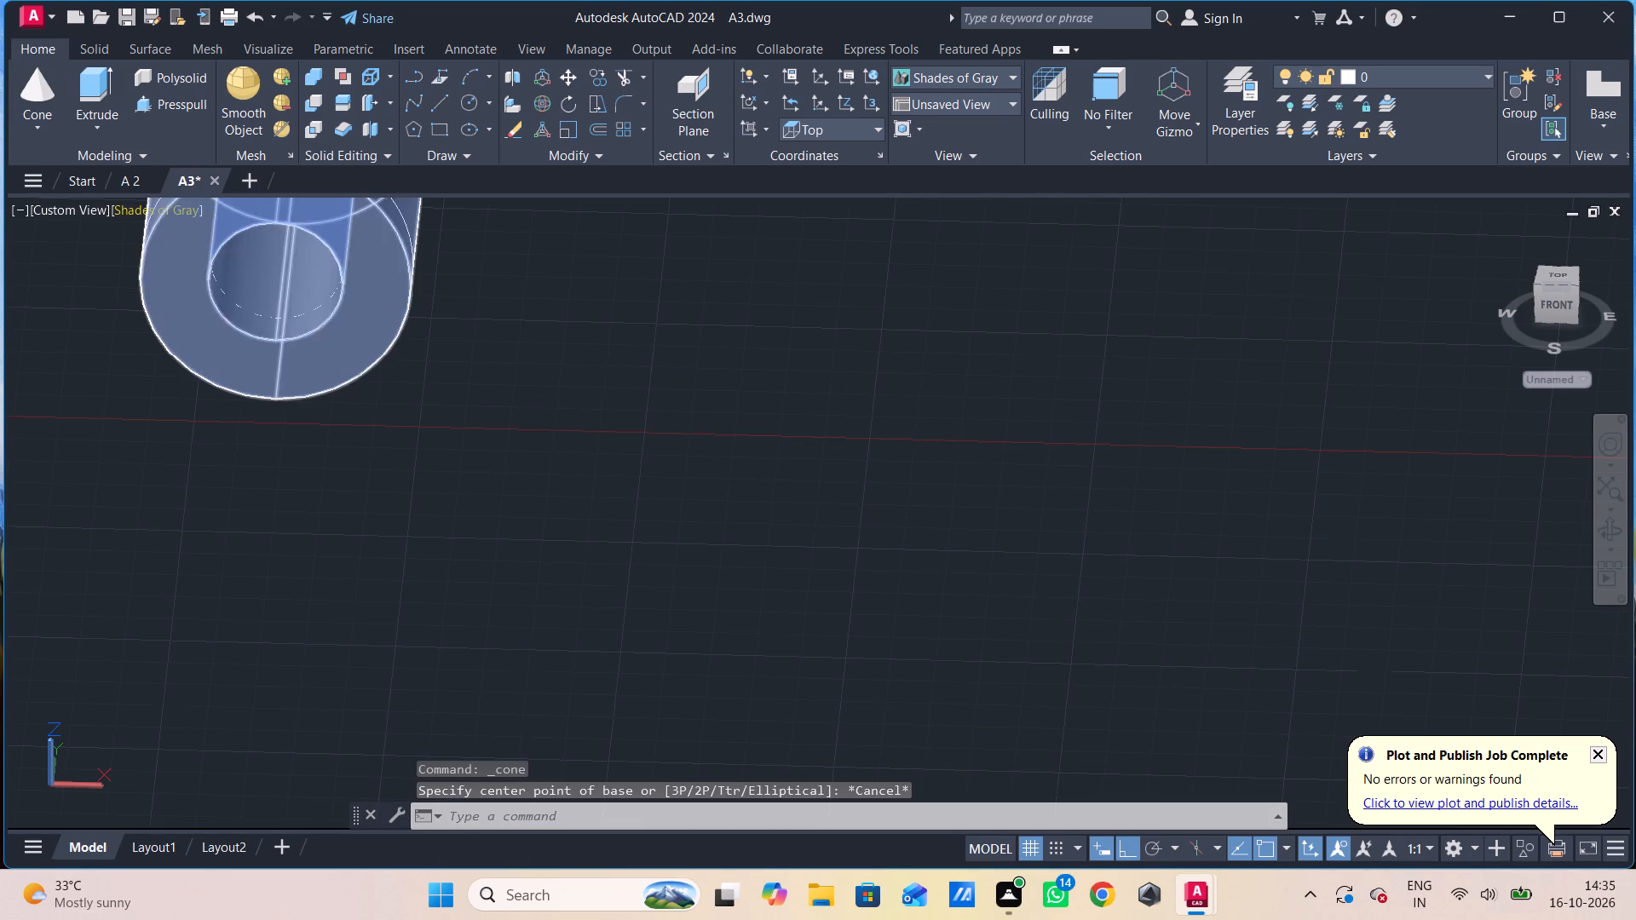
left_click(66, 206)
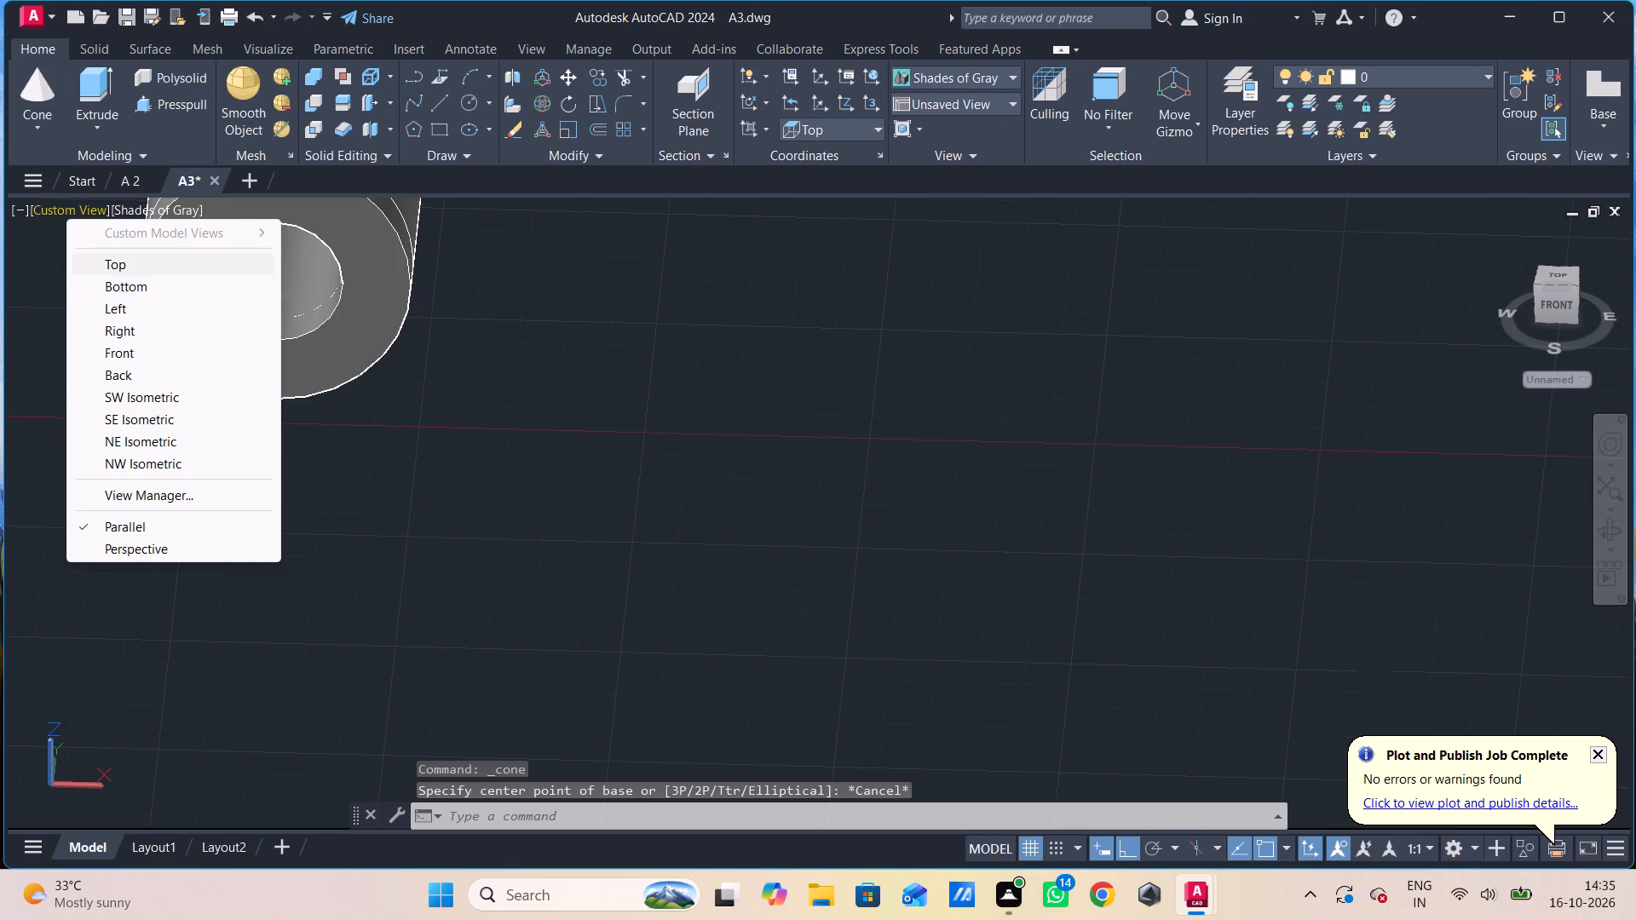
left_click(122, 264)
middle_click_drag(1449, 502, 1446, 502)
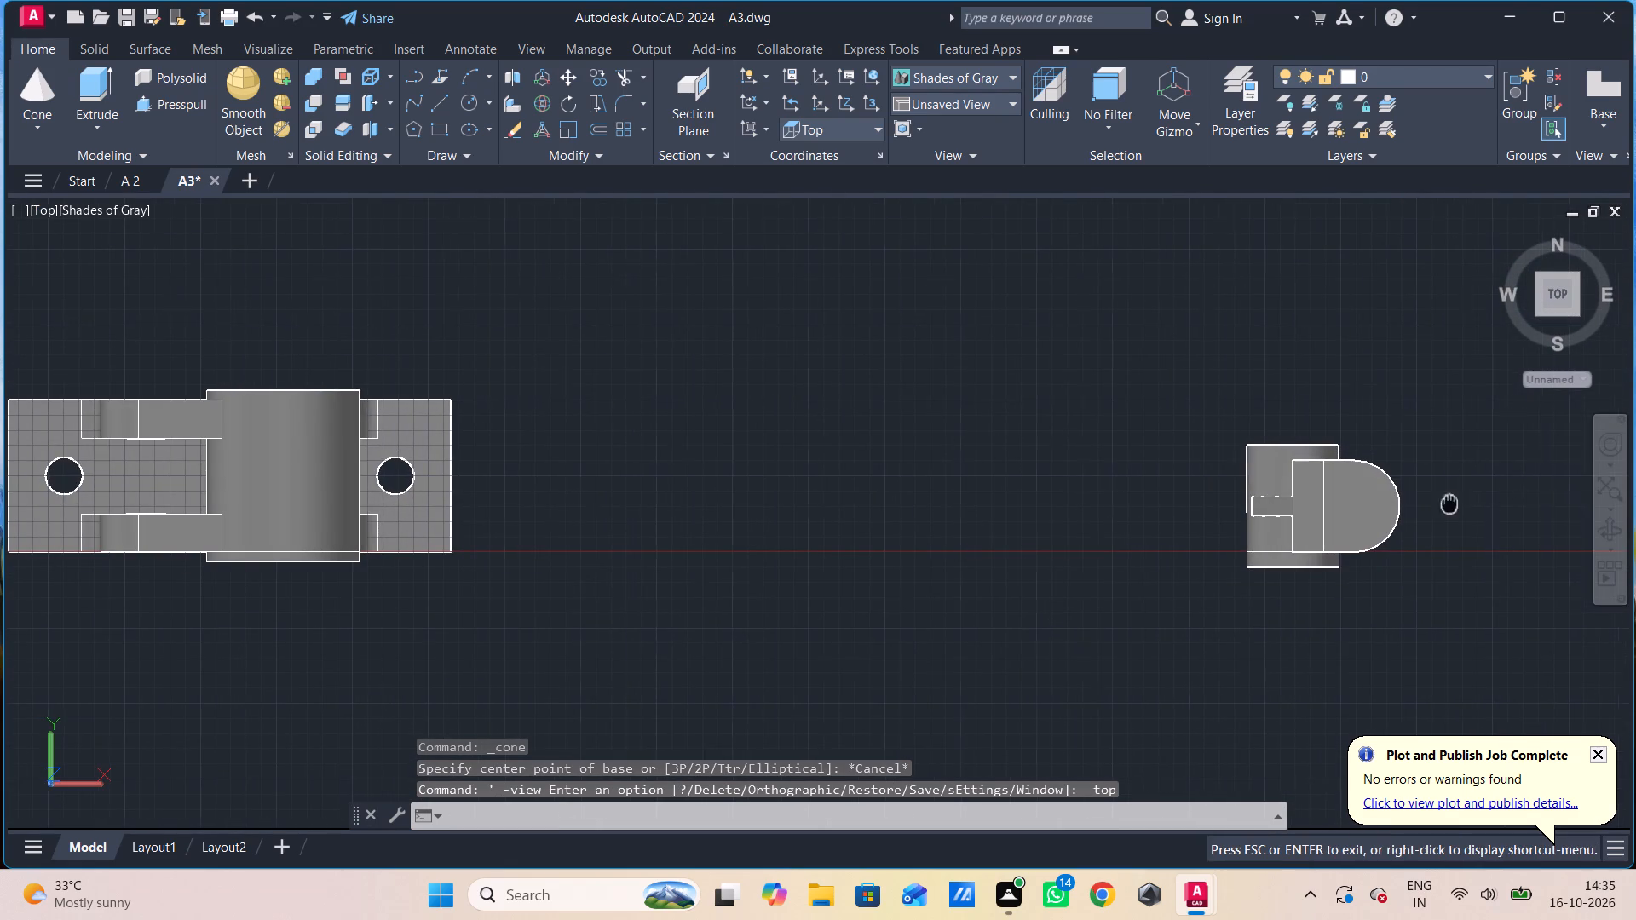
middle_click_drag(1446, 502, 331, 446)
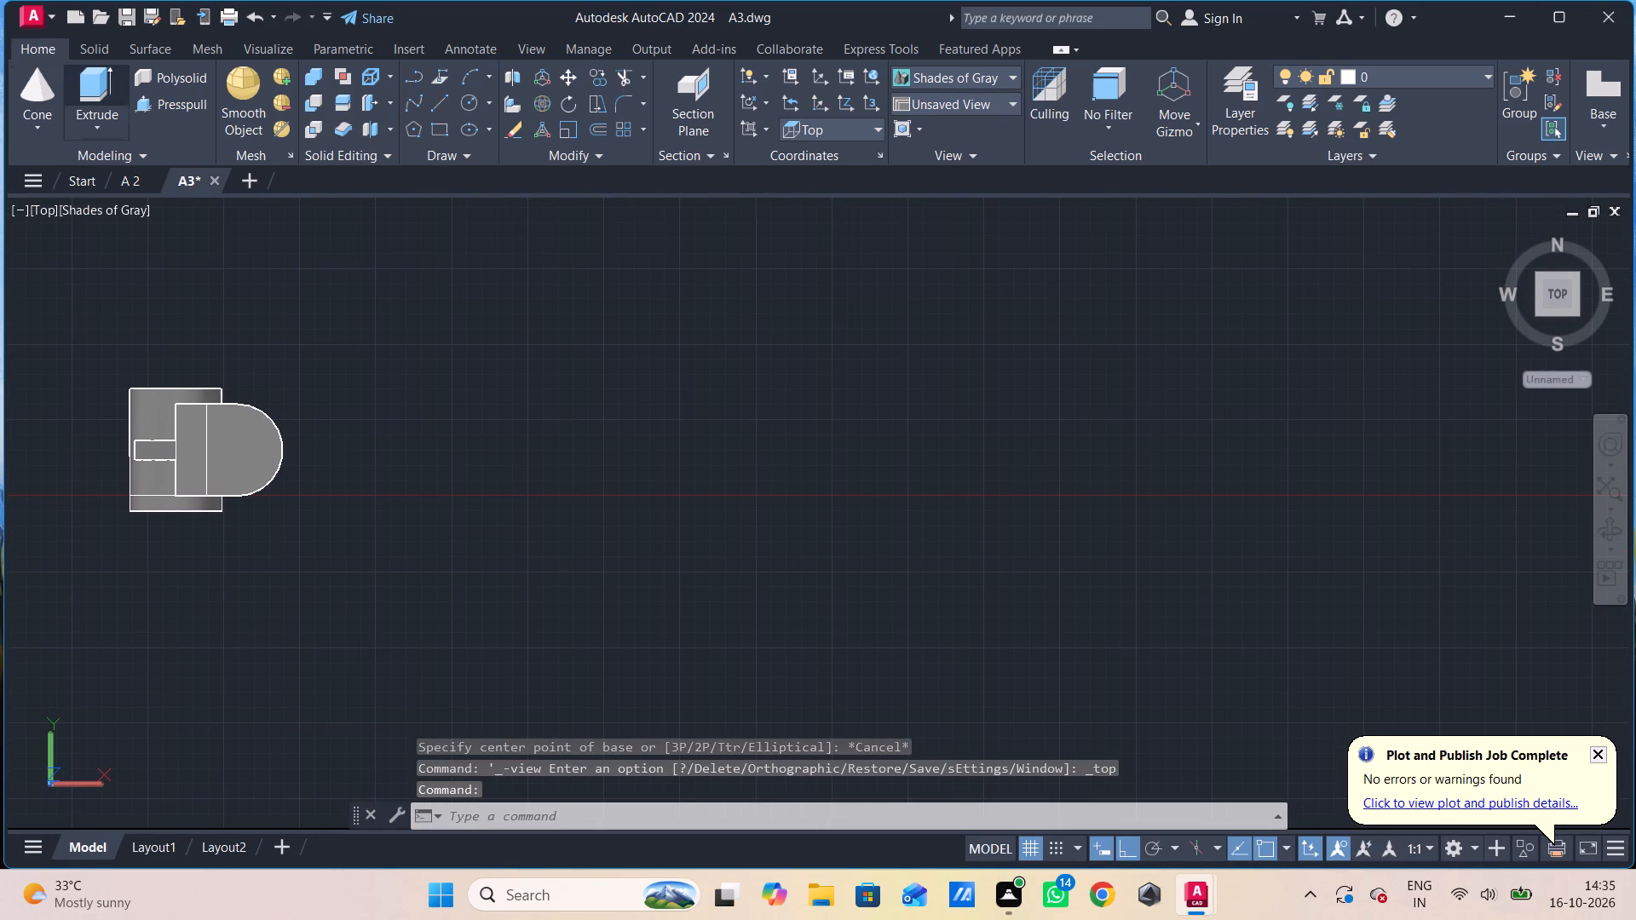
left_click(37, 84)
scroll(895, 557, "up", 3)
scroll(893, 551, "down", 1)
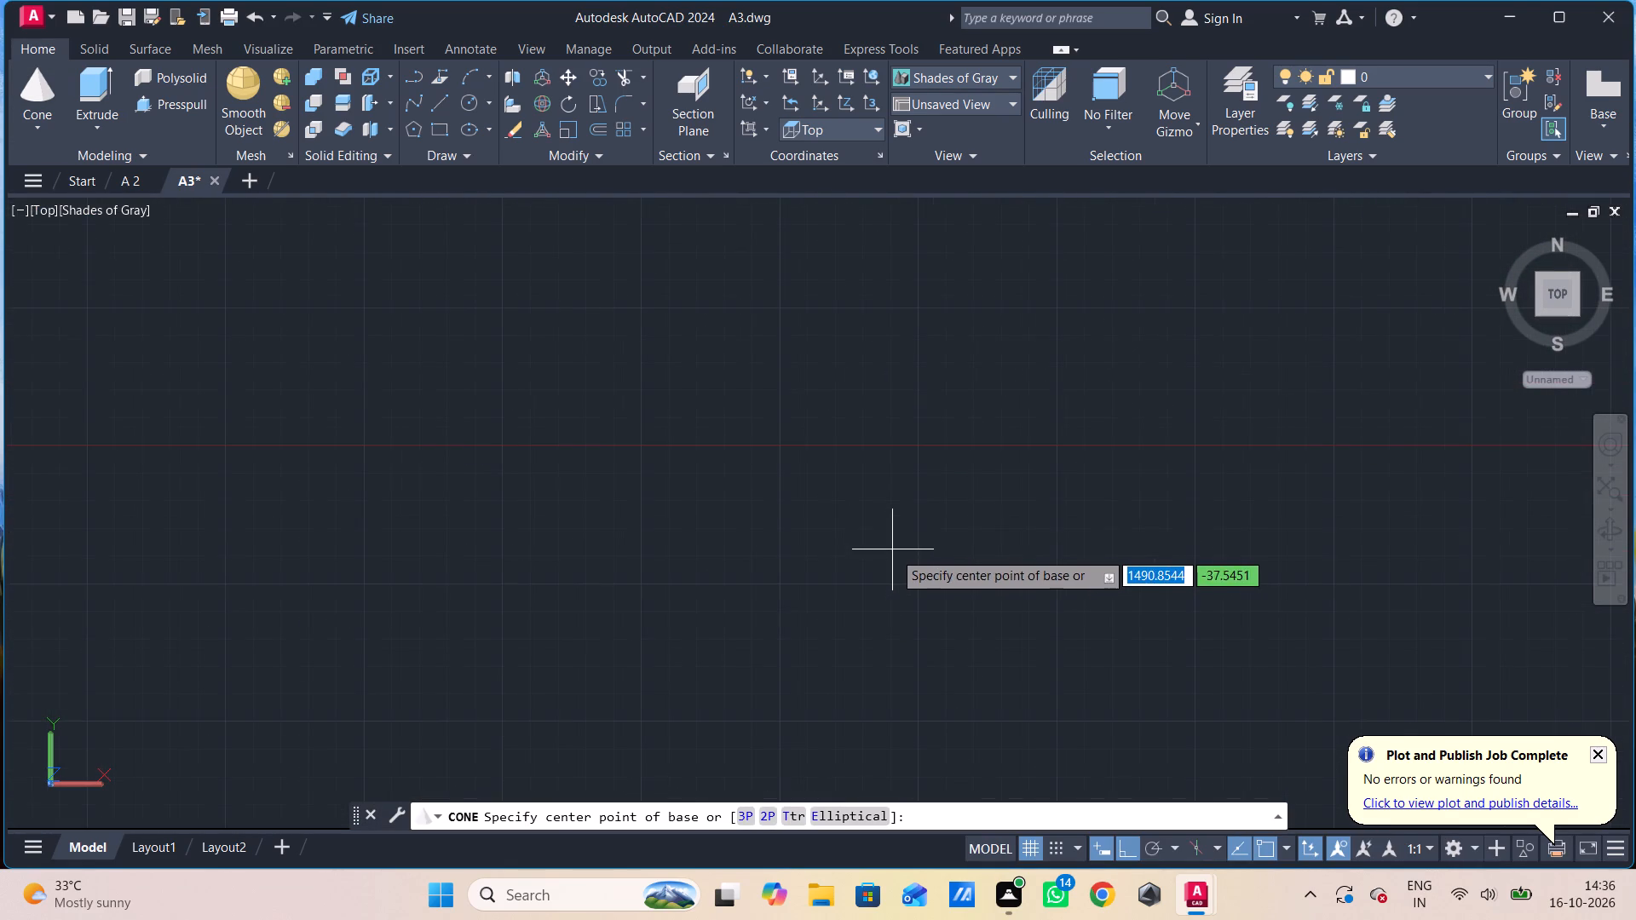
left_click(875, 500)
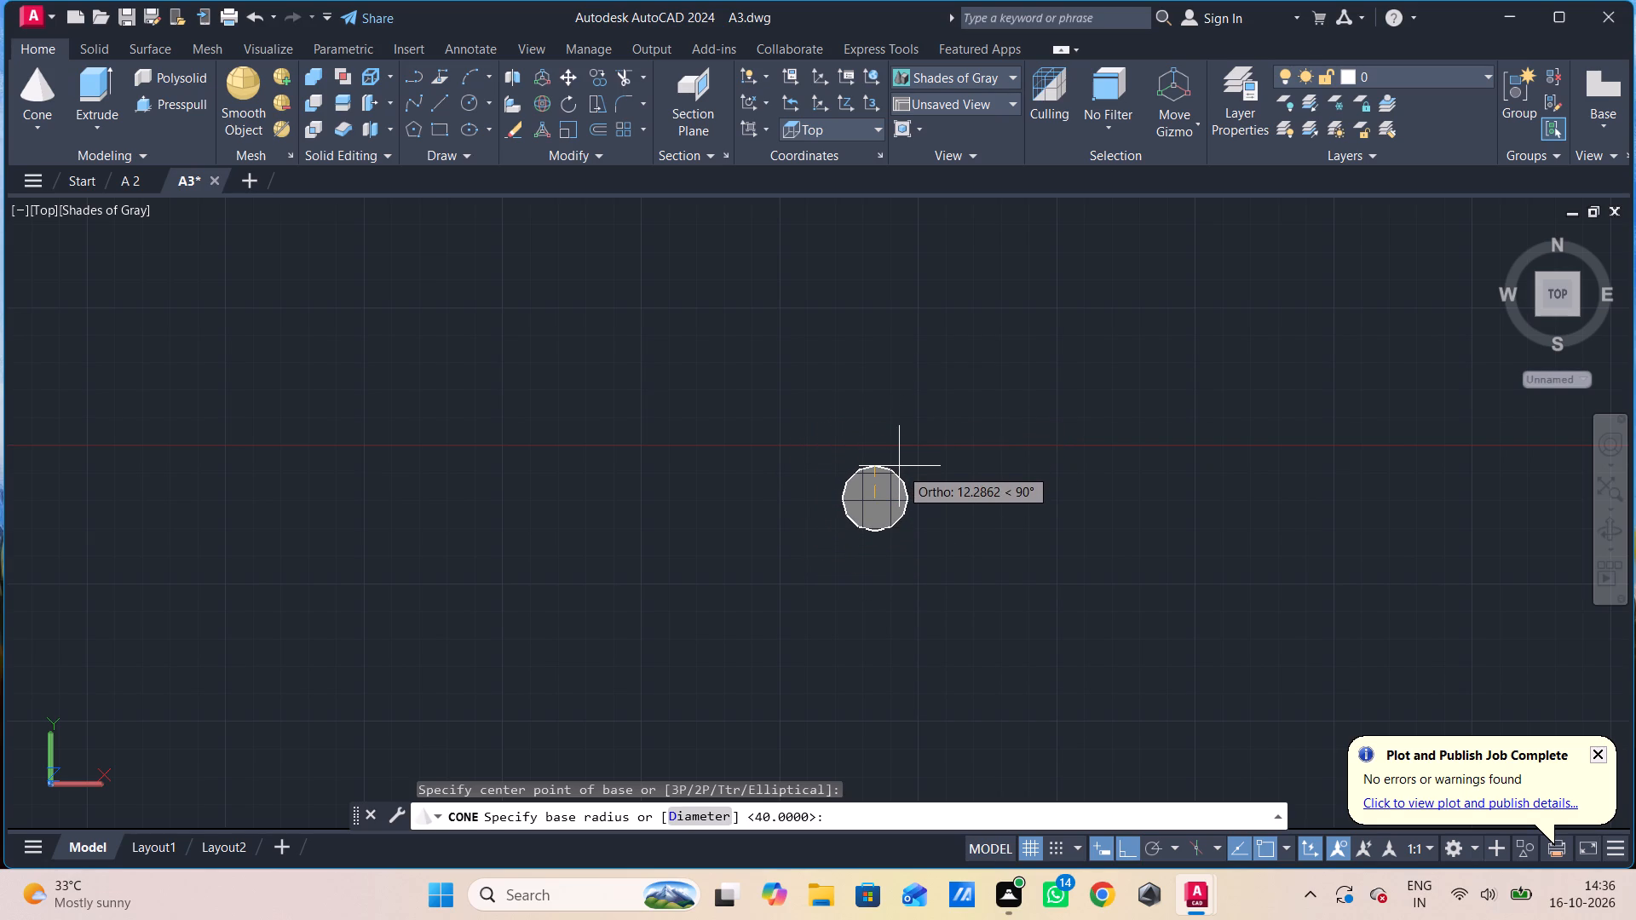
key("4")
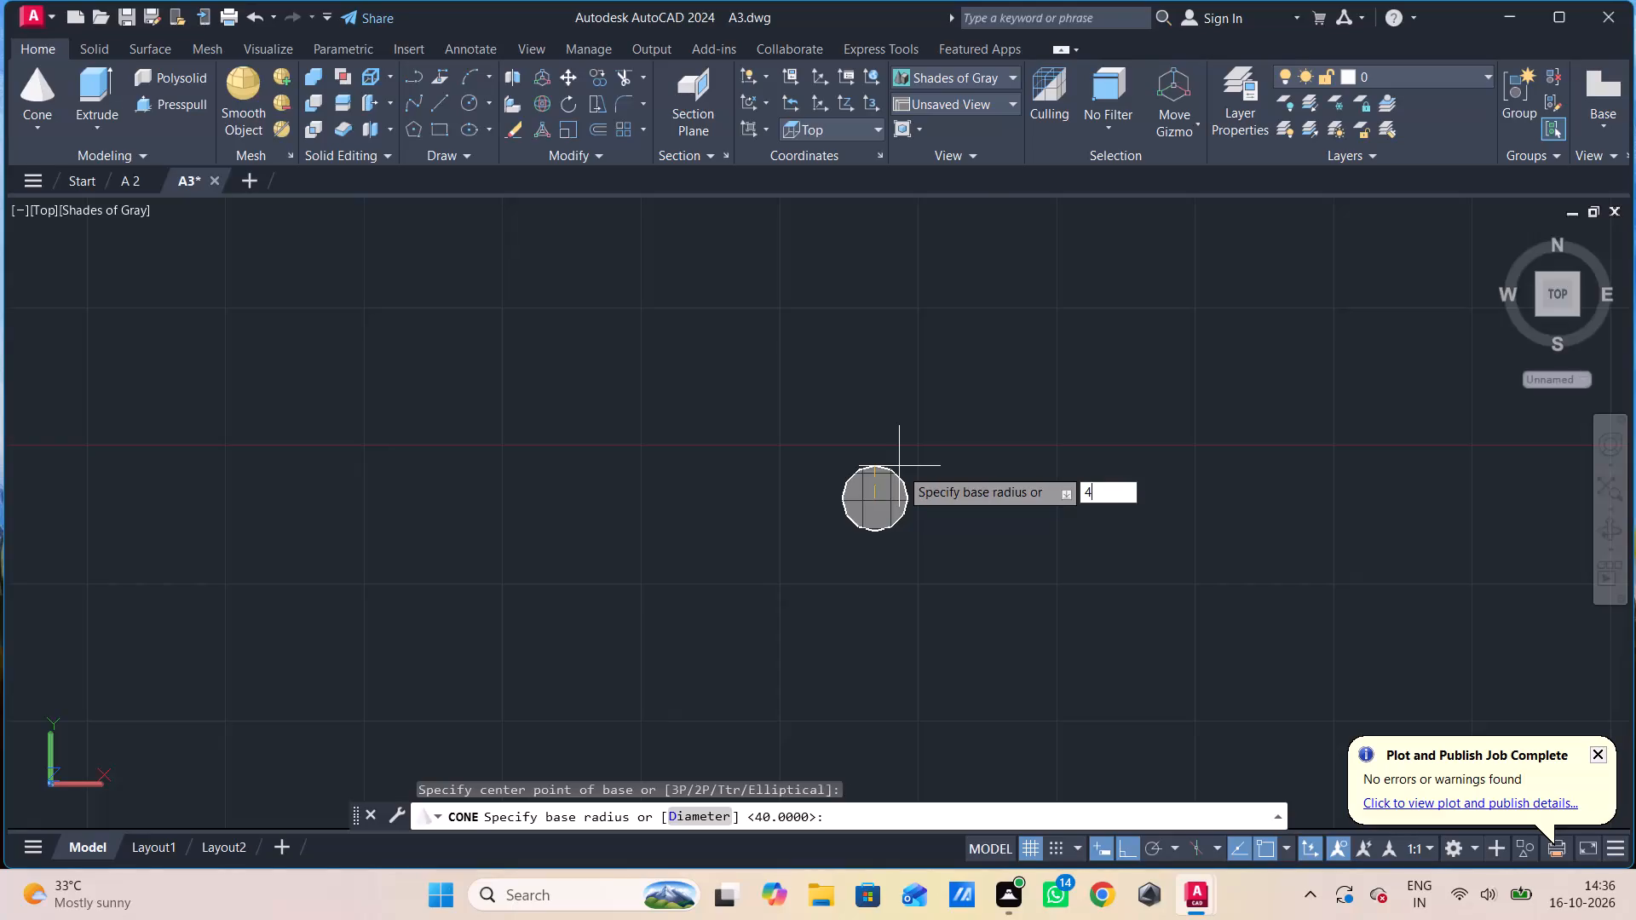
key("0")
key("BackSpace")
key("BackSpace")
type("30")
key("Return")
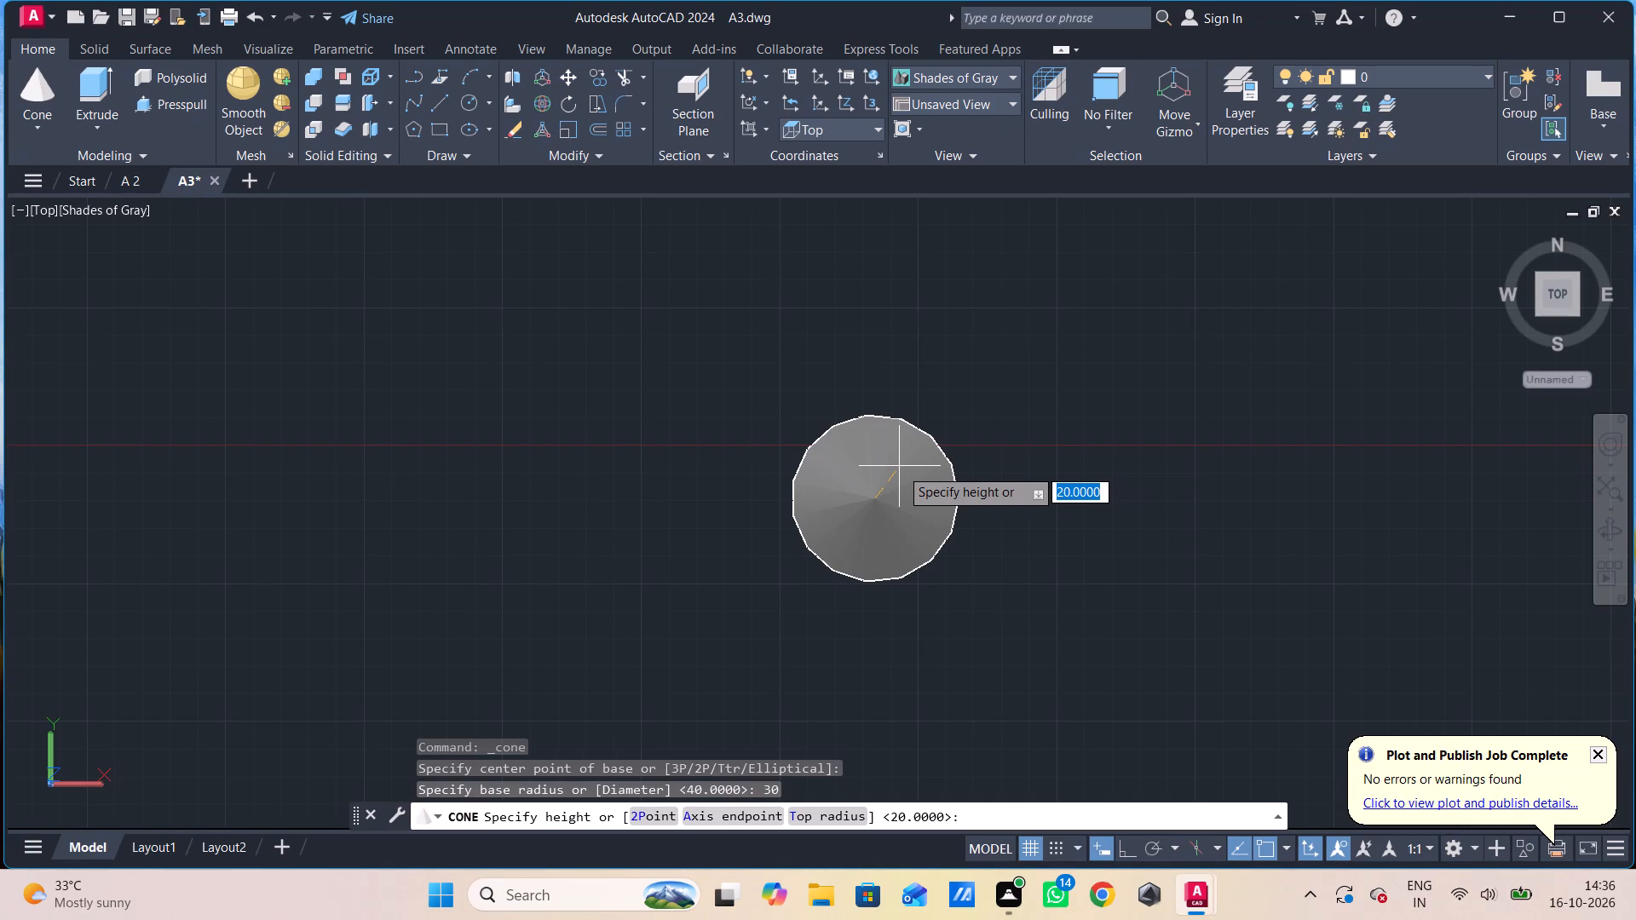
left_click(801, 824)
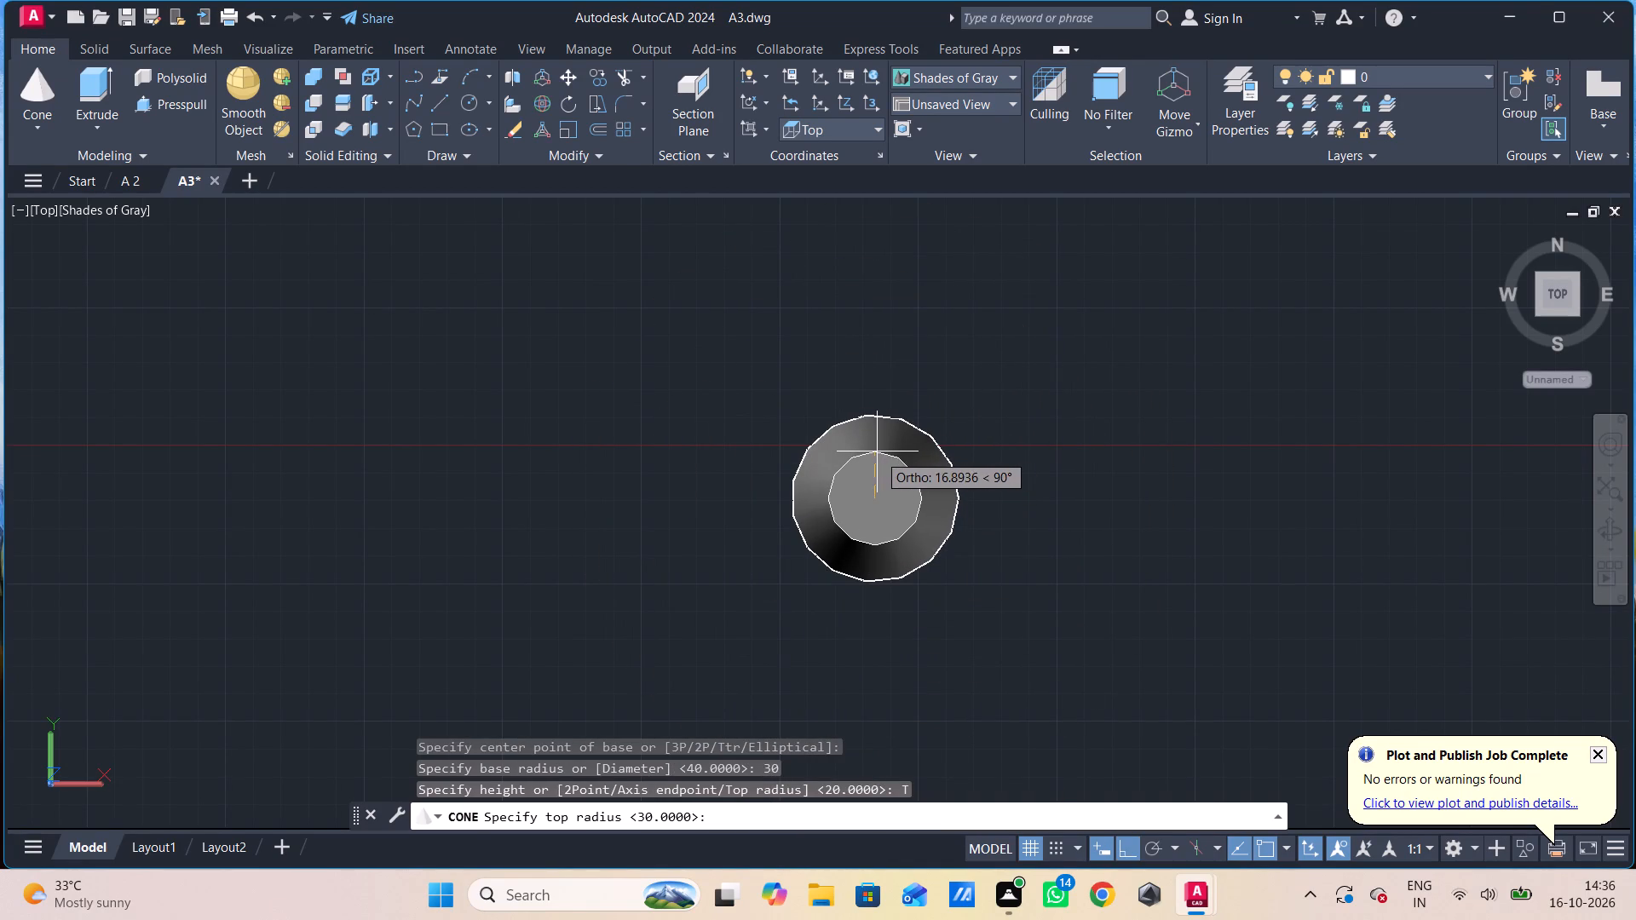
type("20")
key("Return")
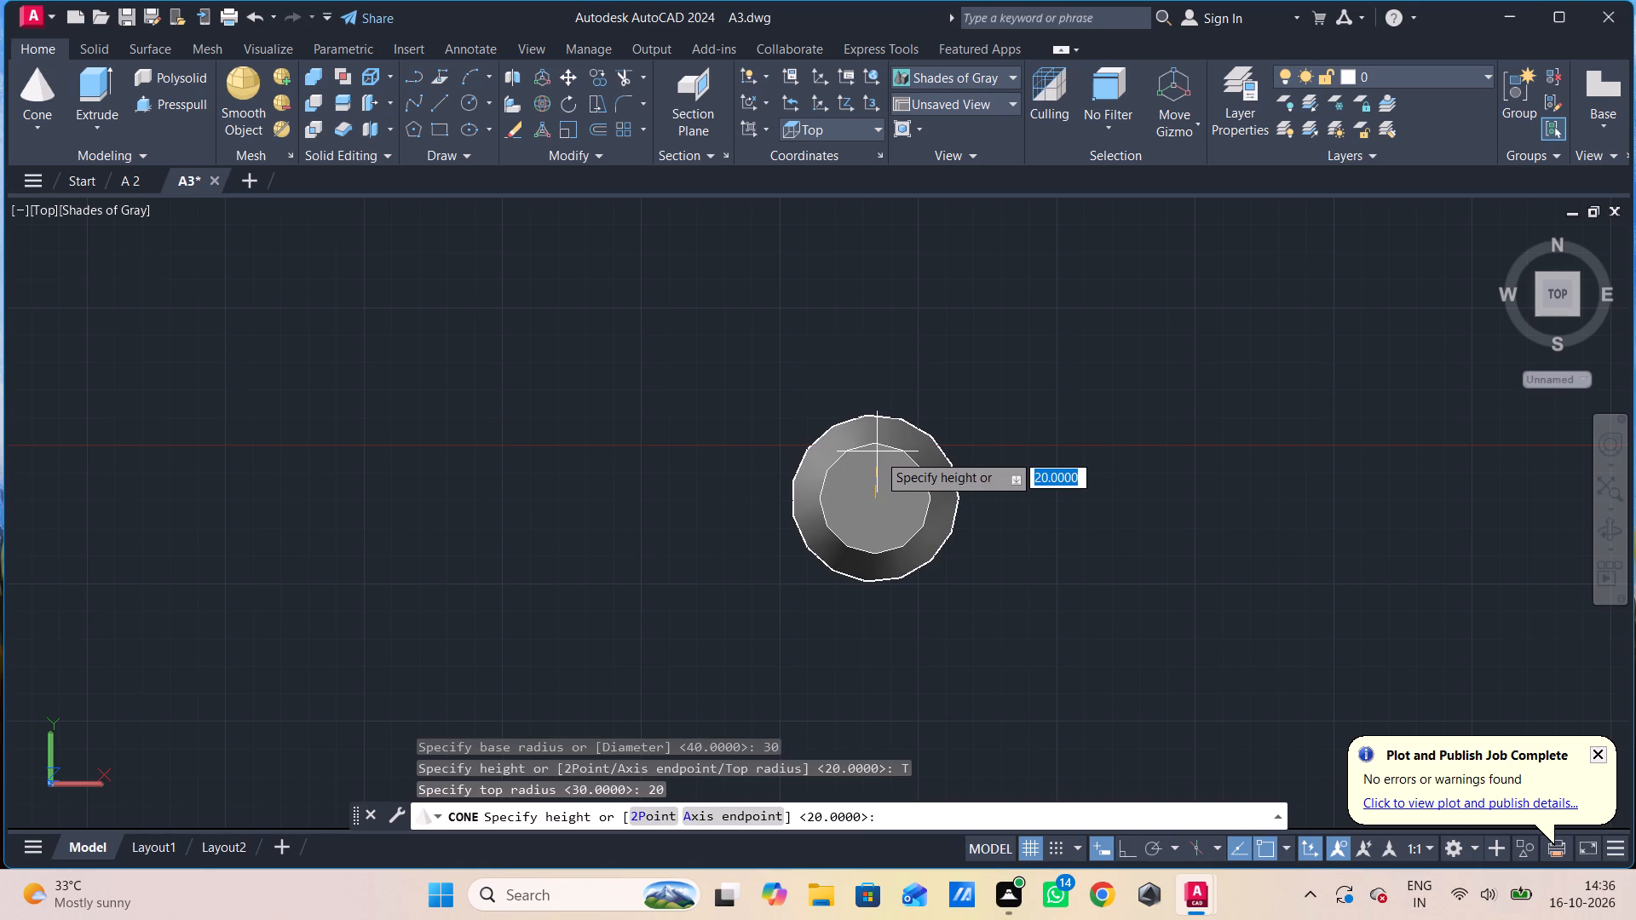
type("40")
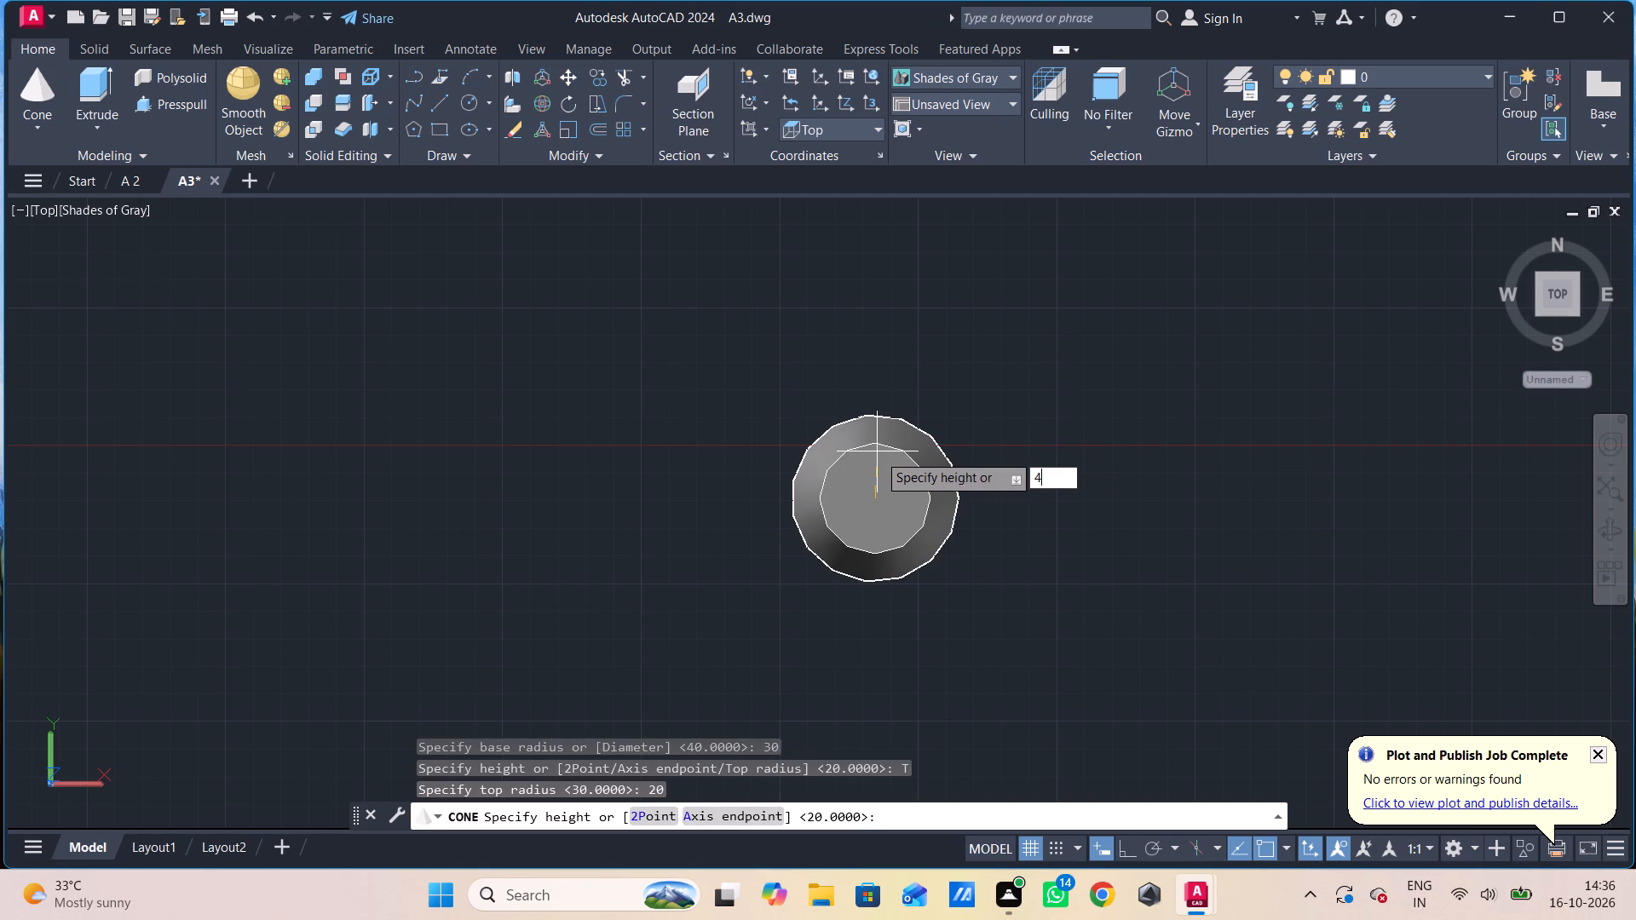
key("Return")
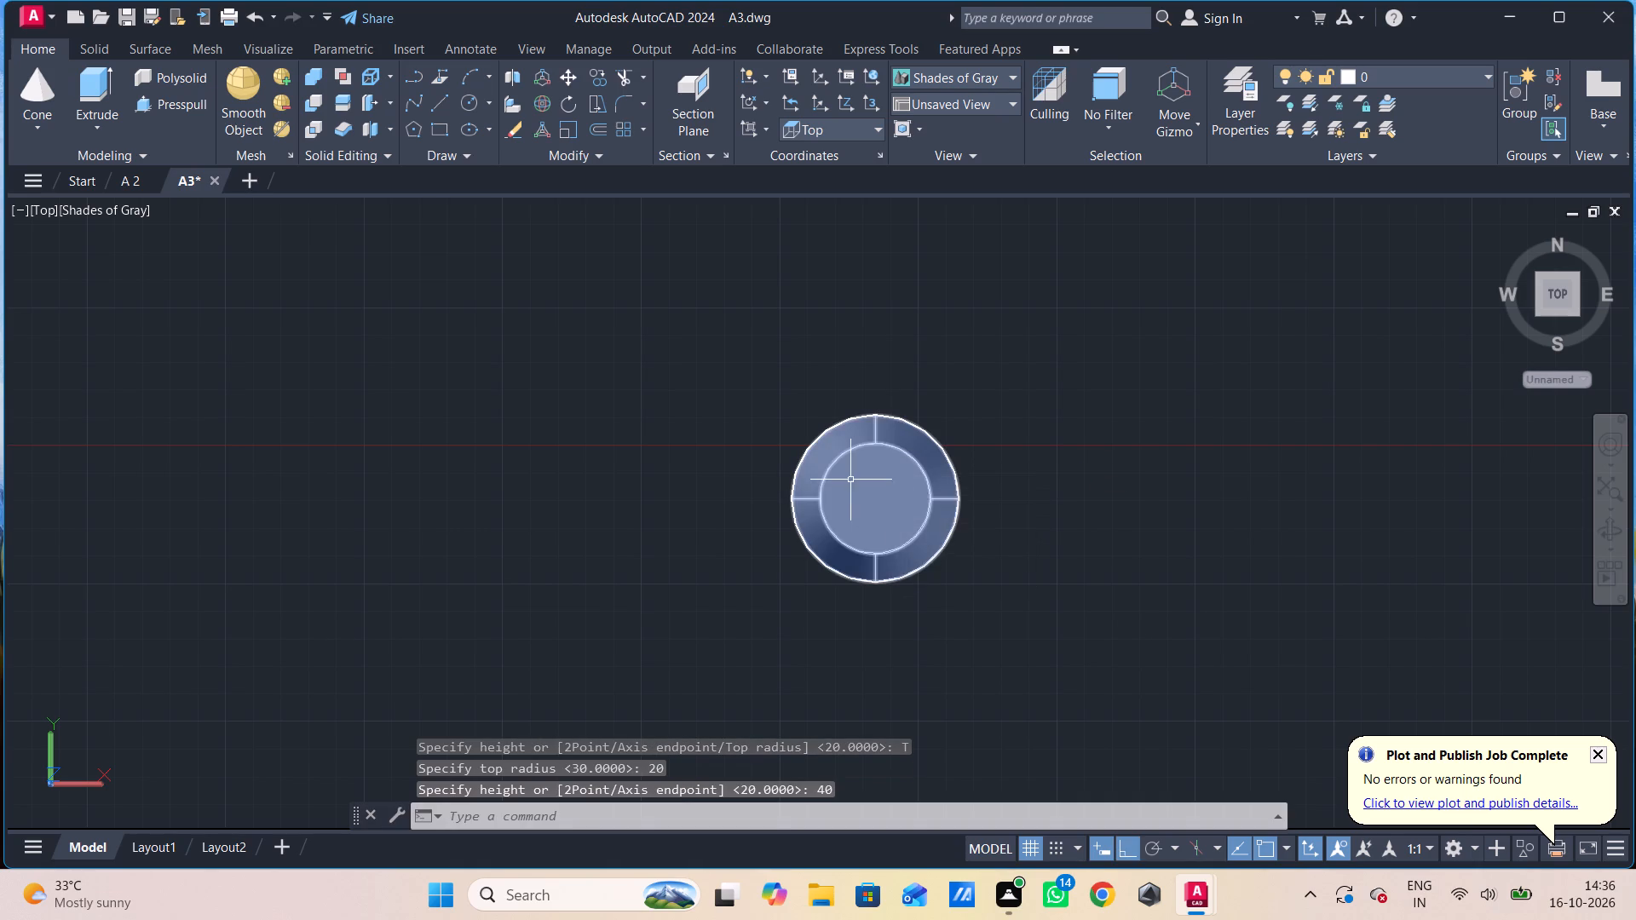
Draw a circle of radius 10 on the truncated cone's top face, centred on that face.
middle_click_drag(884, 527, 905, 342, "shift")
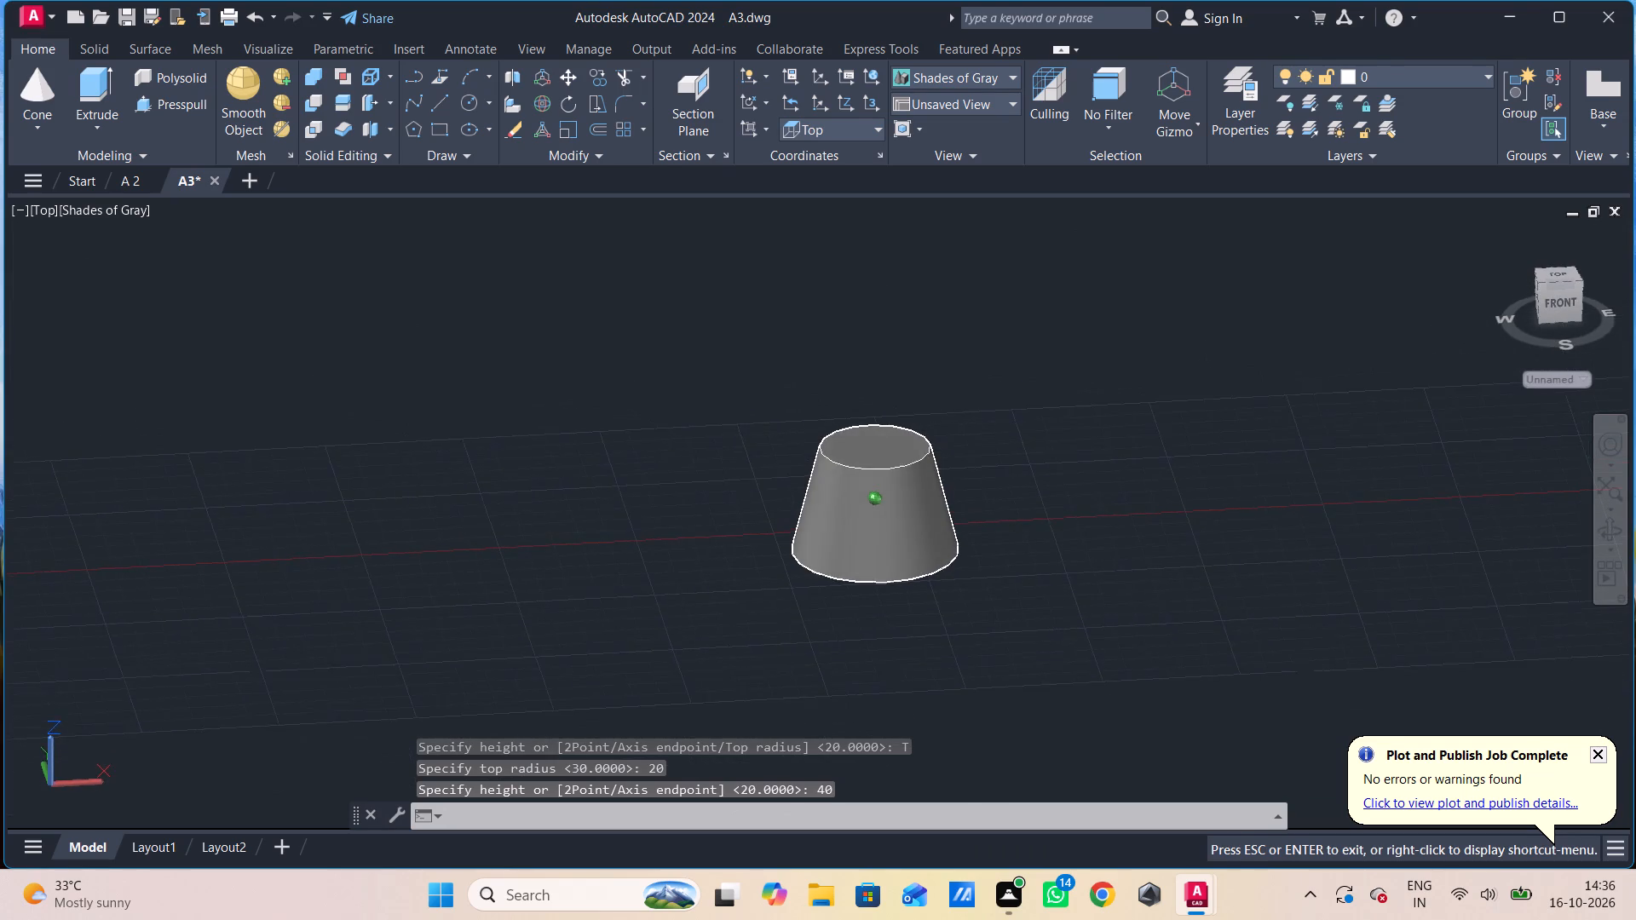
middle_click_drag(905, 342, 896, 439, "shift")
scroll(899, 430, "down", 1, "shift")
middle_click_drag(896, 440, 894, 449, "shift")
middle_click(893, 463, "shift")
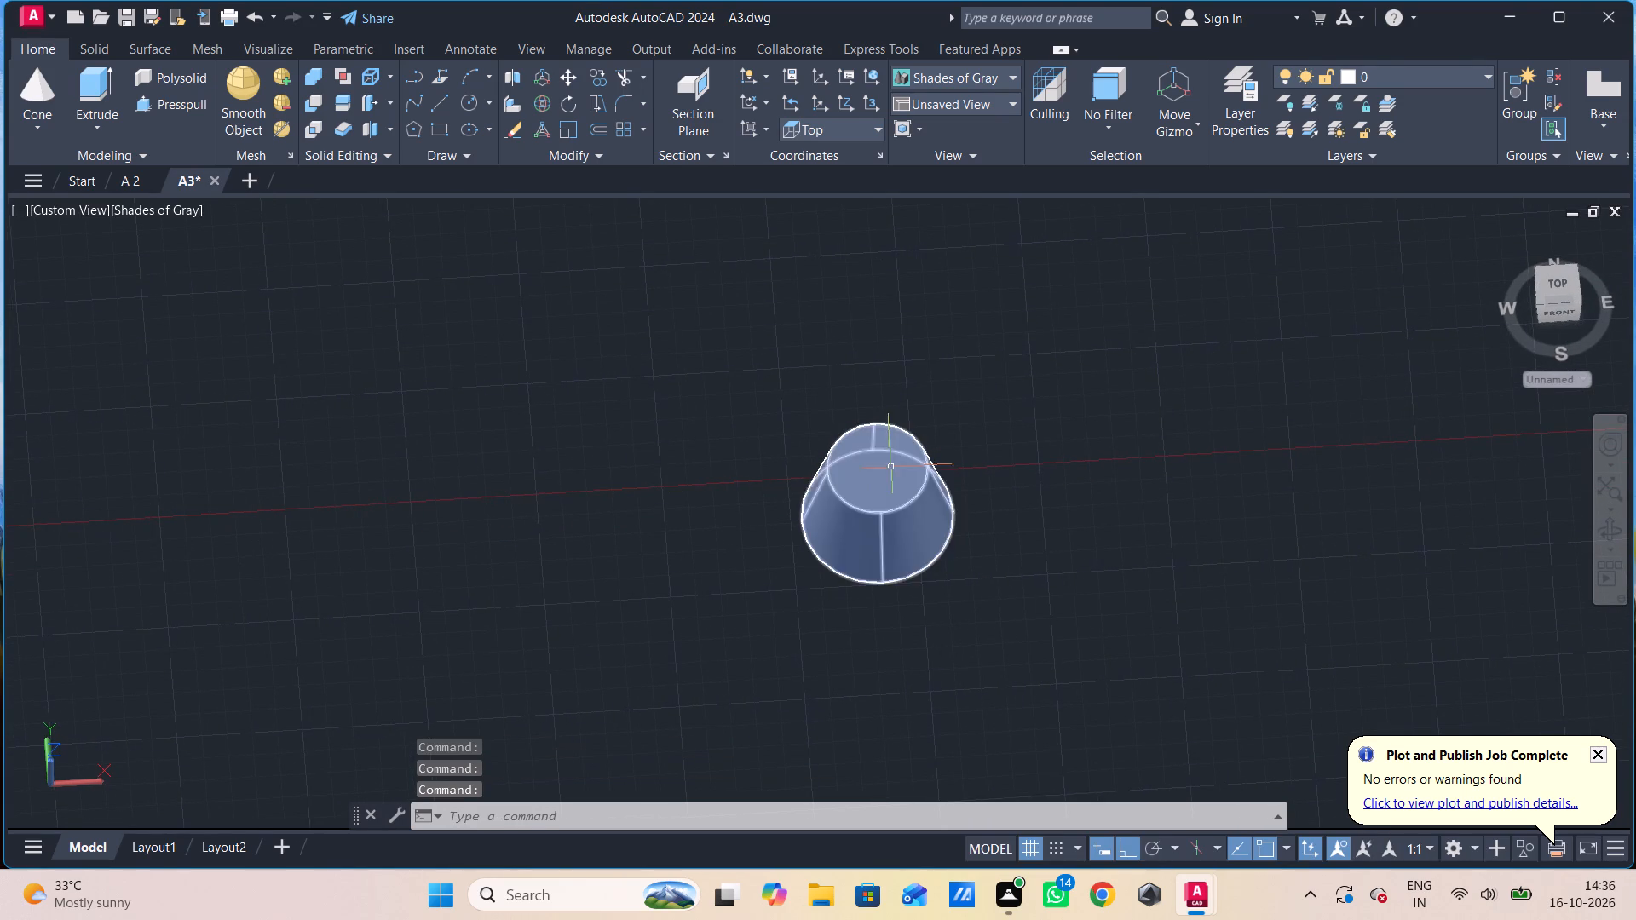
key("c")
key("space")
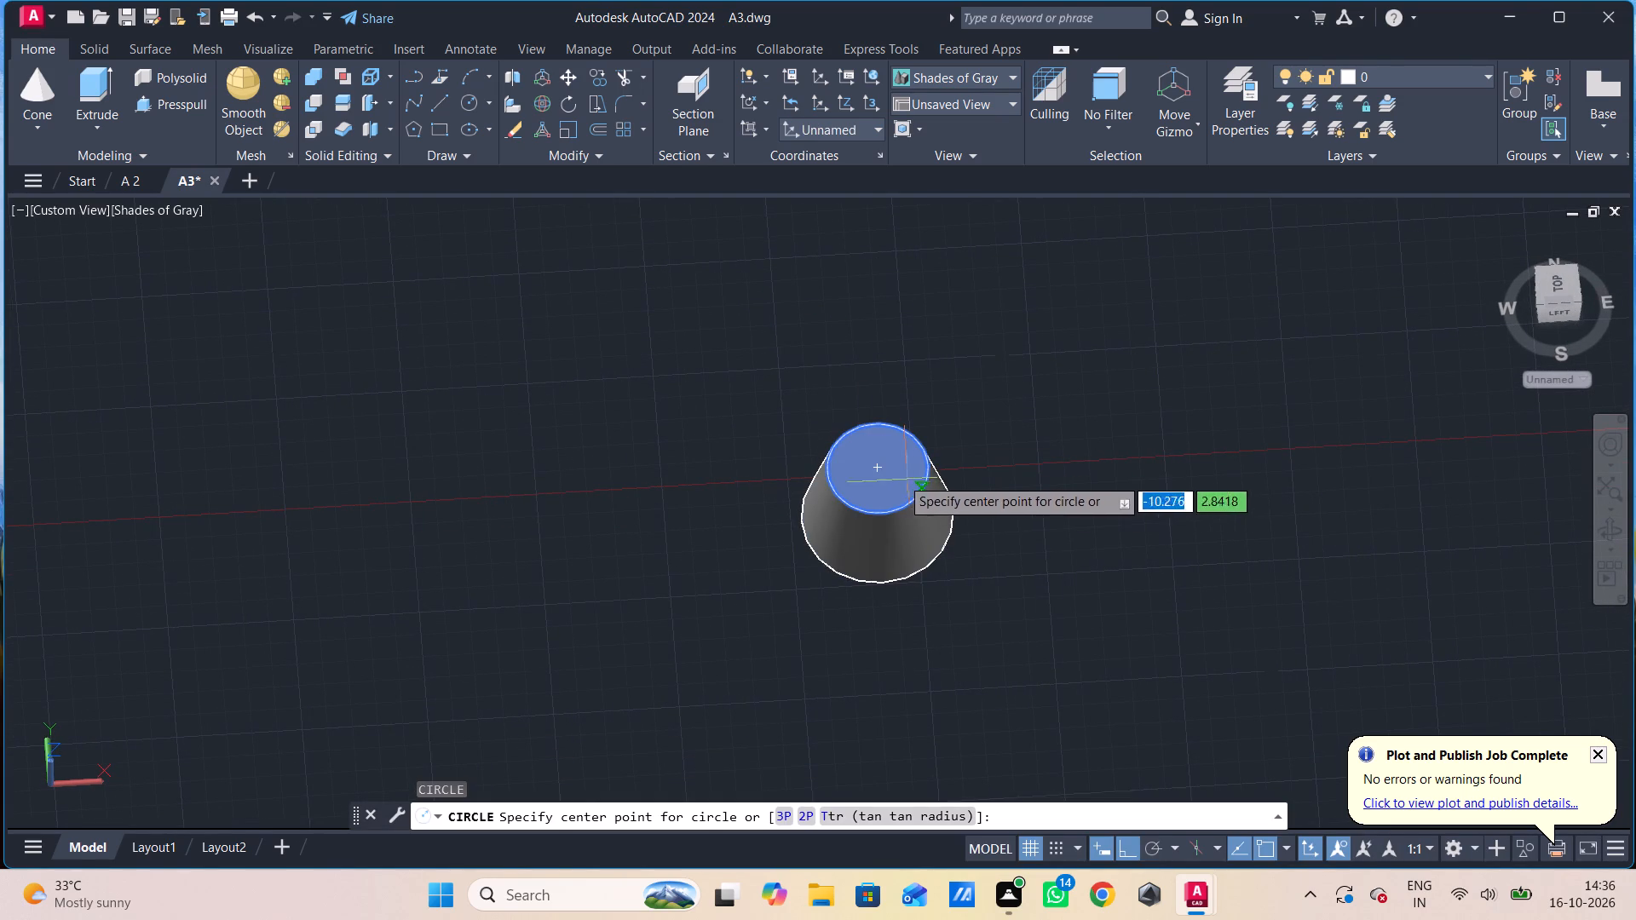
left_click(878, 469)
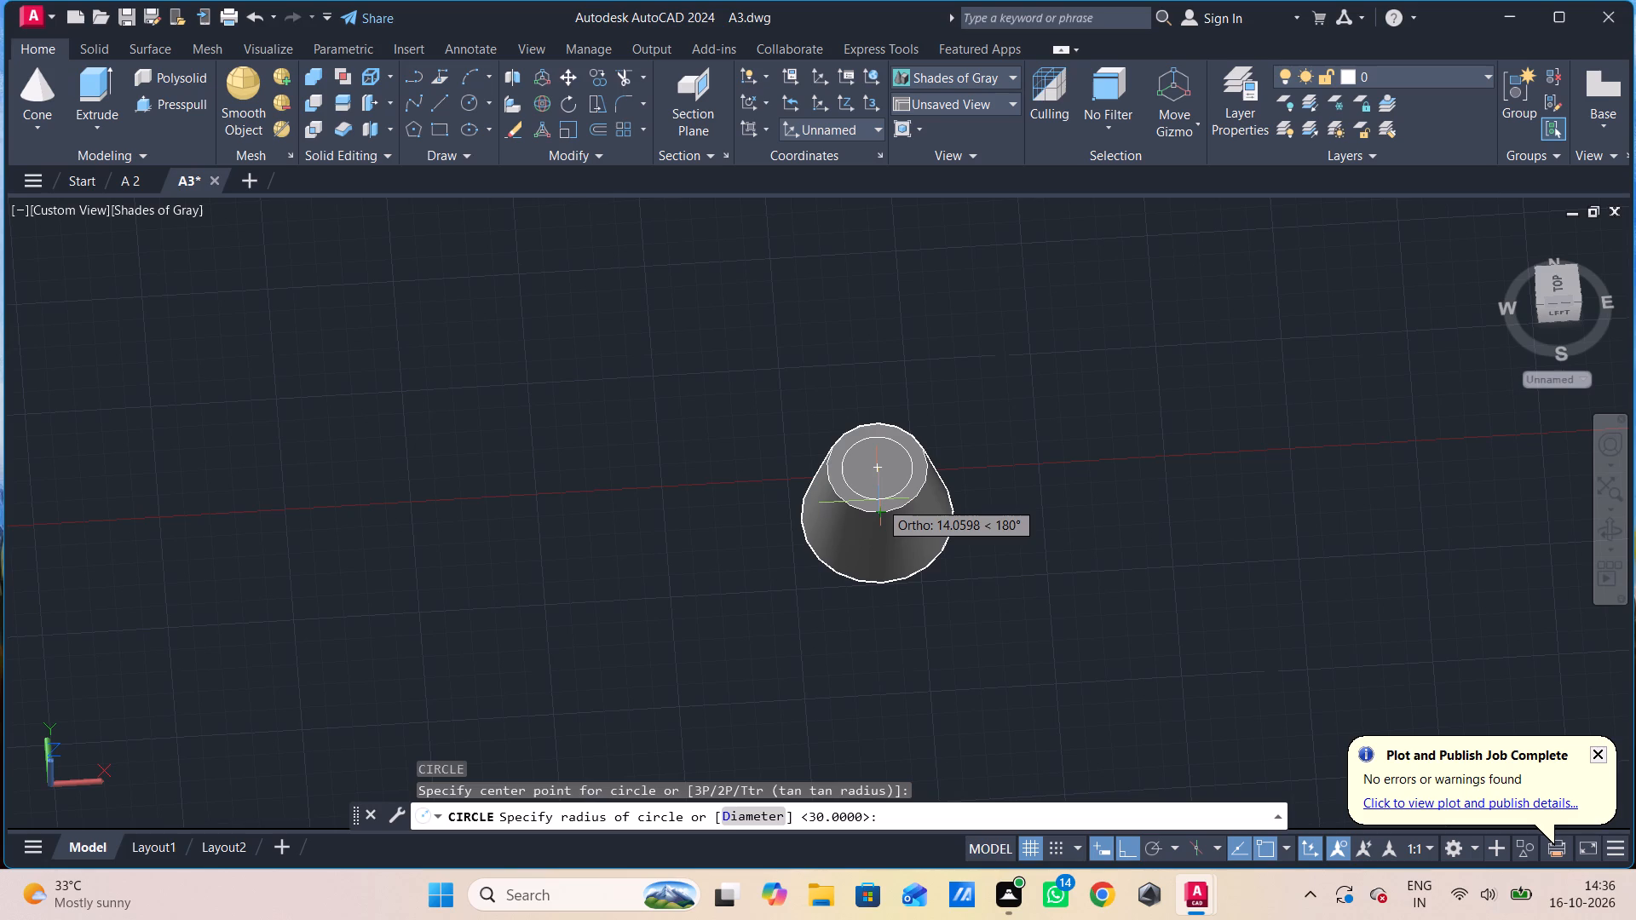
type("10")
key("Return")
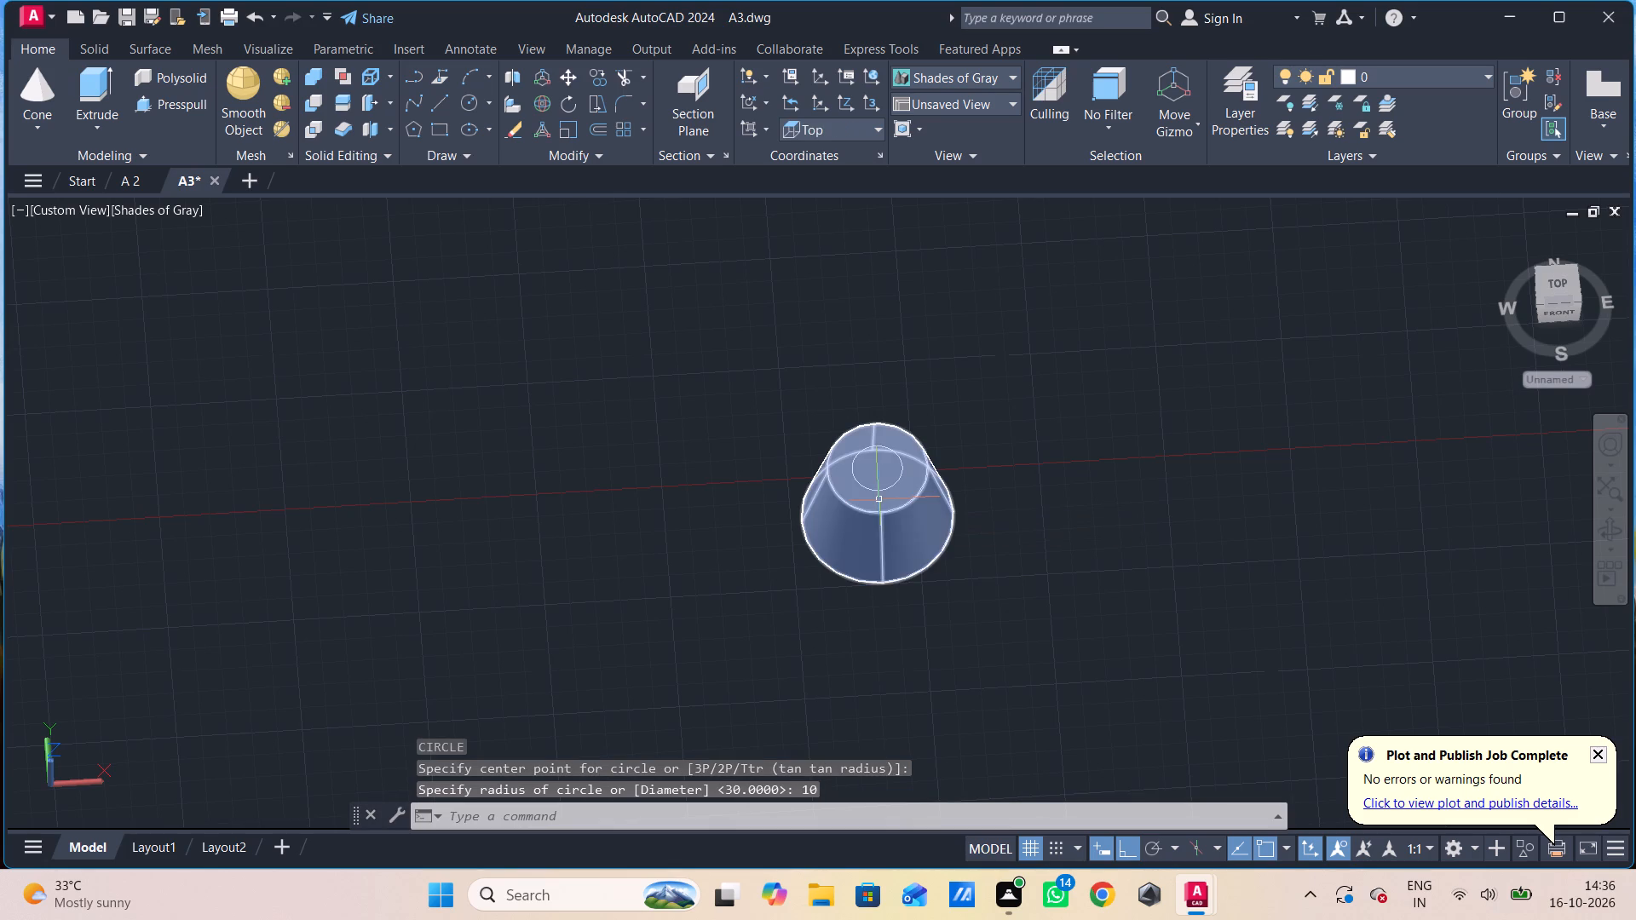
Presspull the circle on the truncated cone's top face down through the solid to cut a central through hole.
left_click(184, 103)
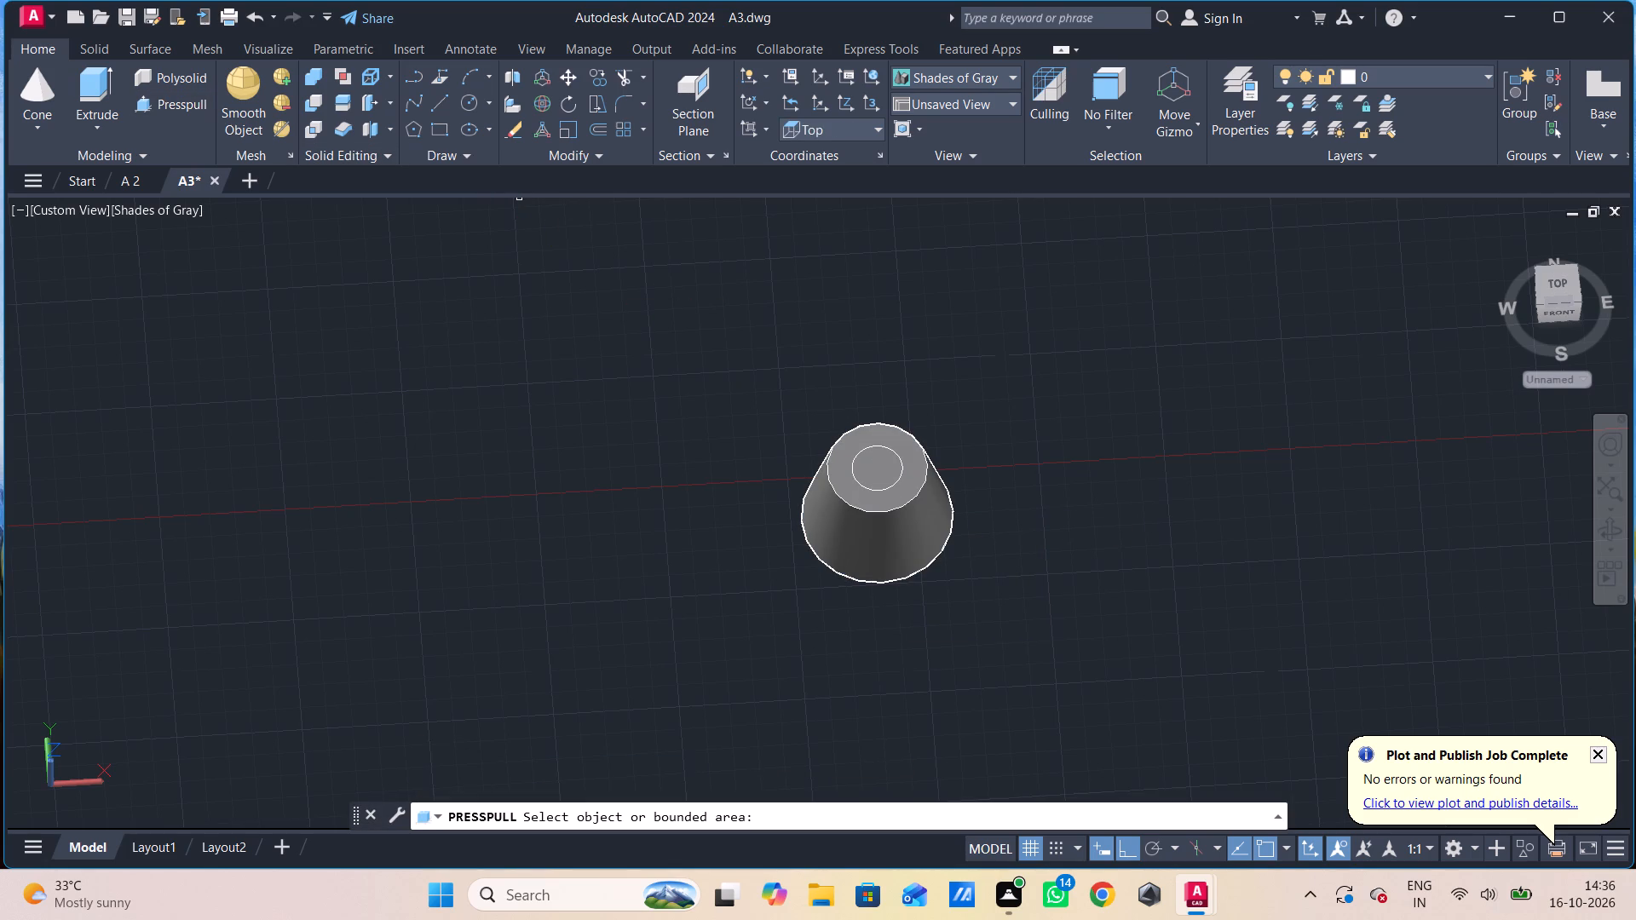
left_click(870, 469)
left_click(861, 651)
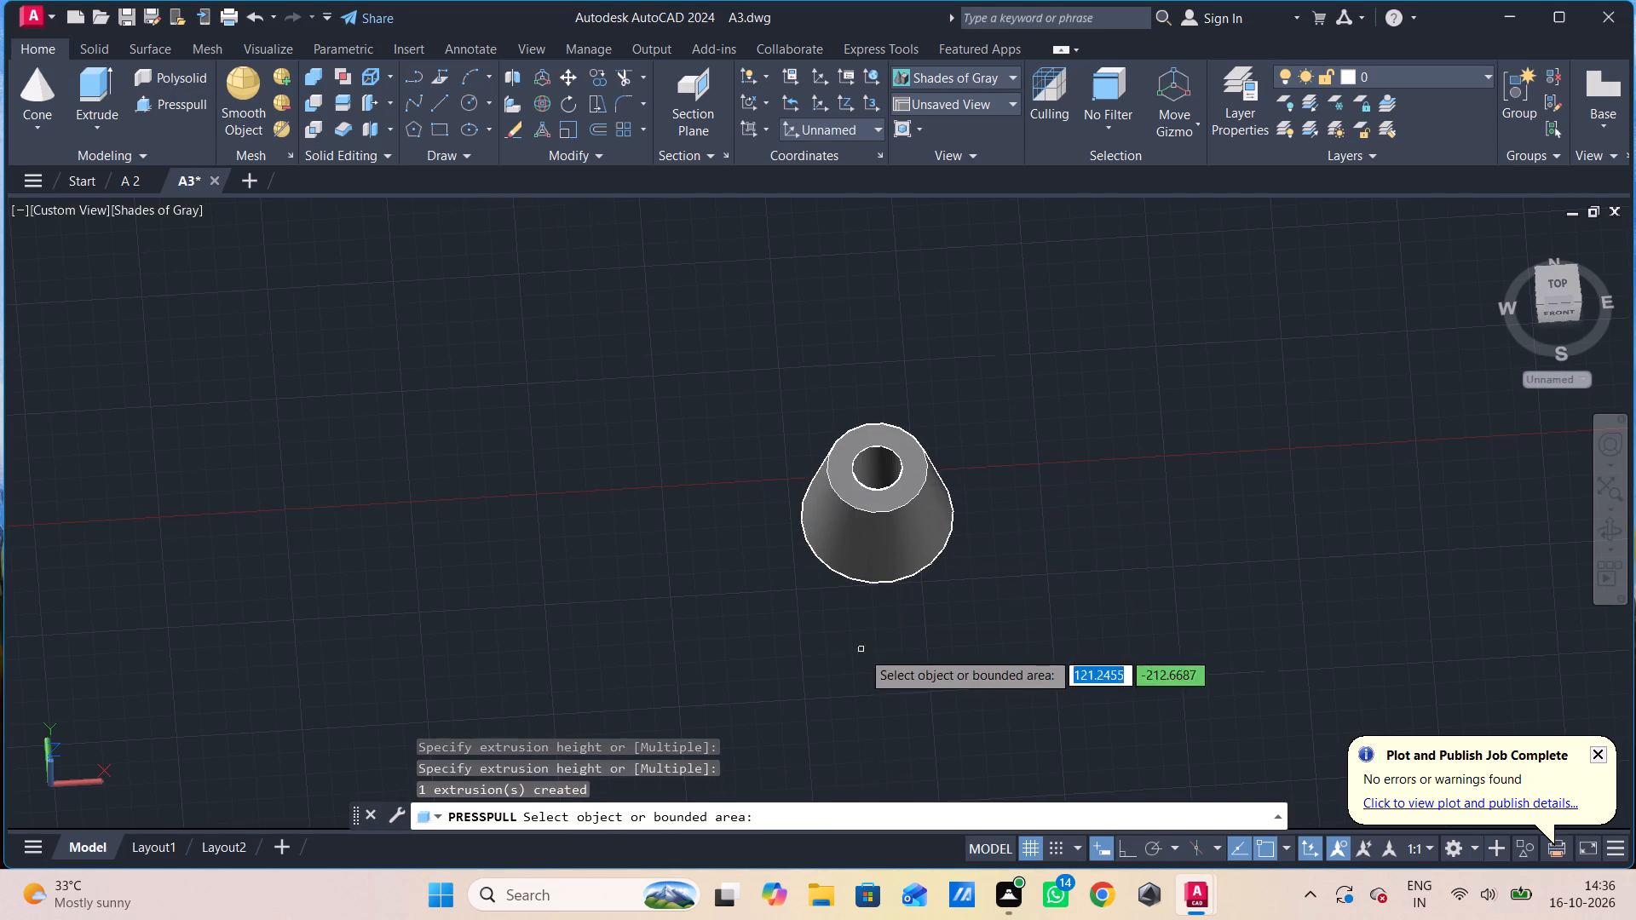
key("Escape")
Move the hollow truncated cone by its base circle's front quadrant onto the rounded plate's top front edge, where the rounded end begins.
middle_click_drag(904, 537, 912, 523, "shift")
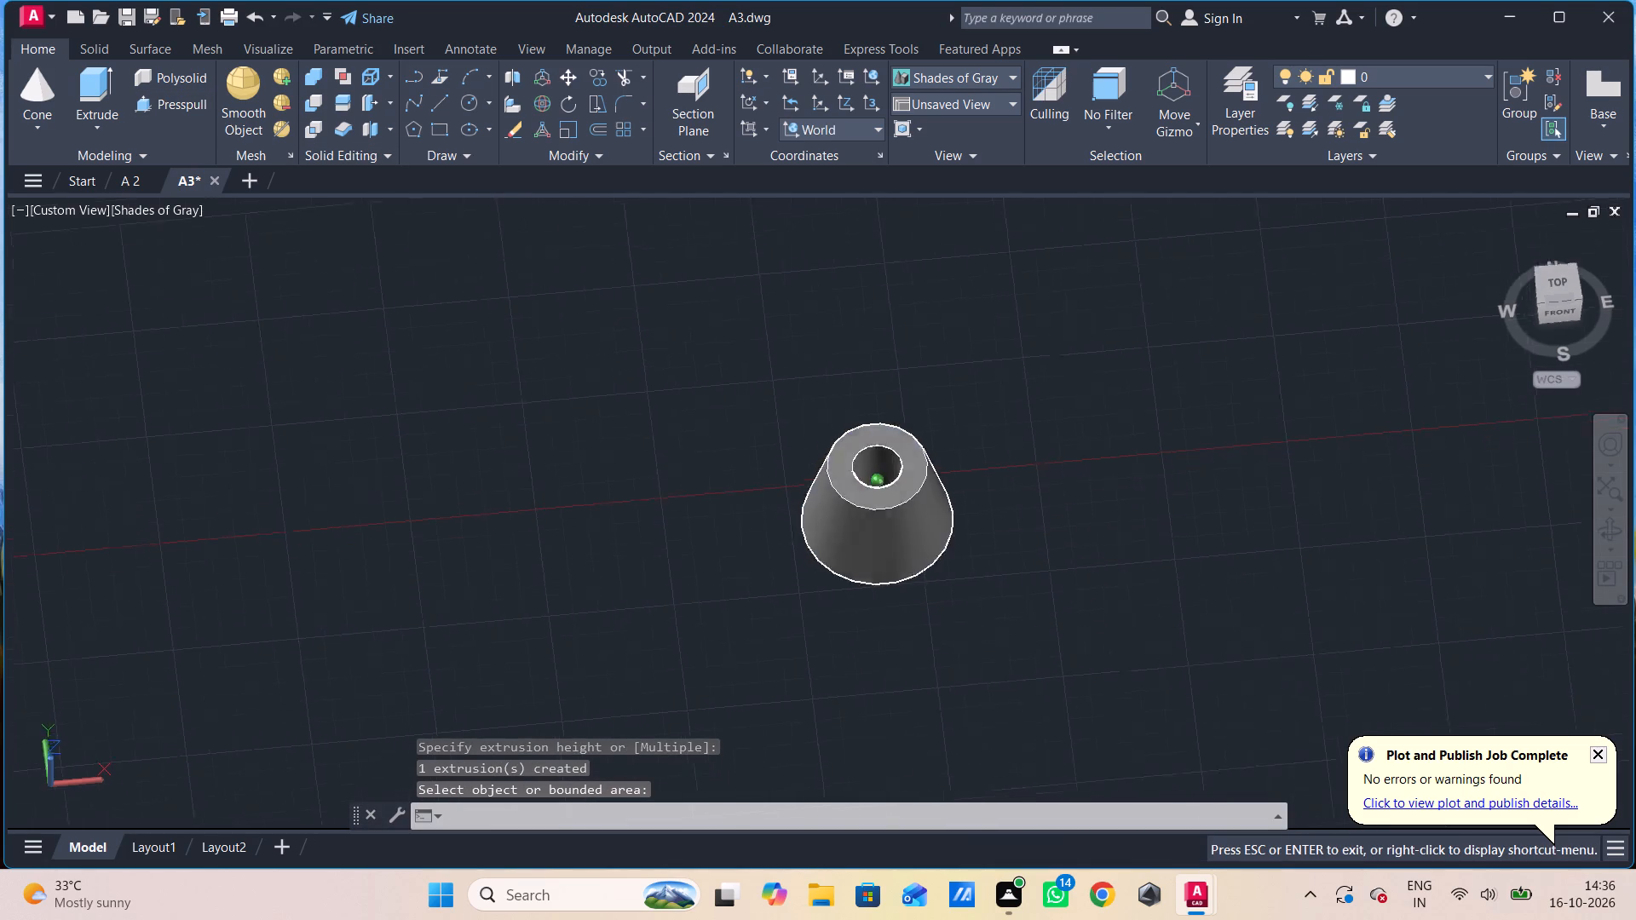
middle_click_drag(912, 523, 914, 458, "shift")
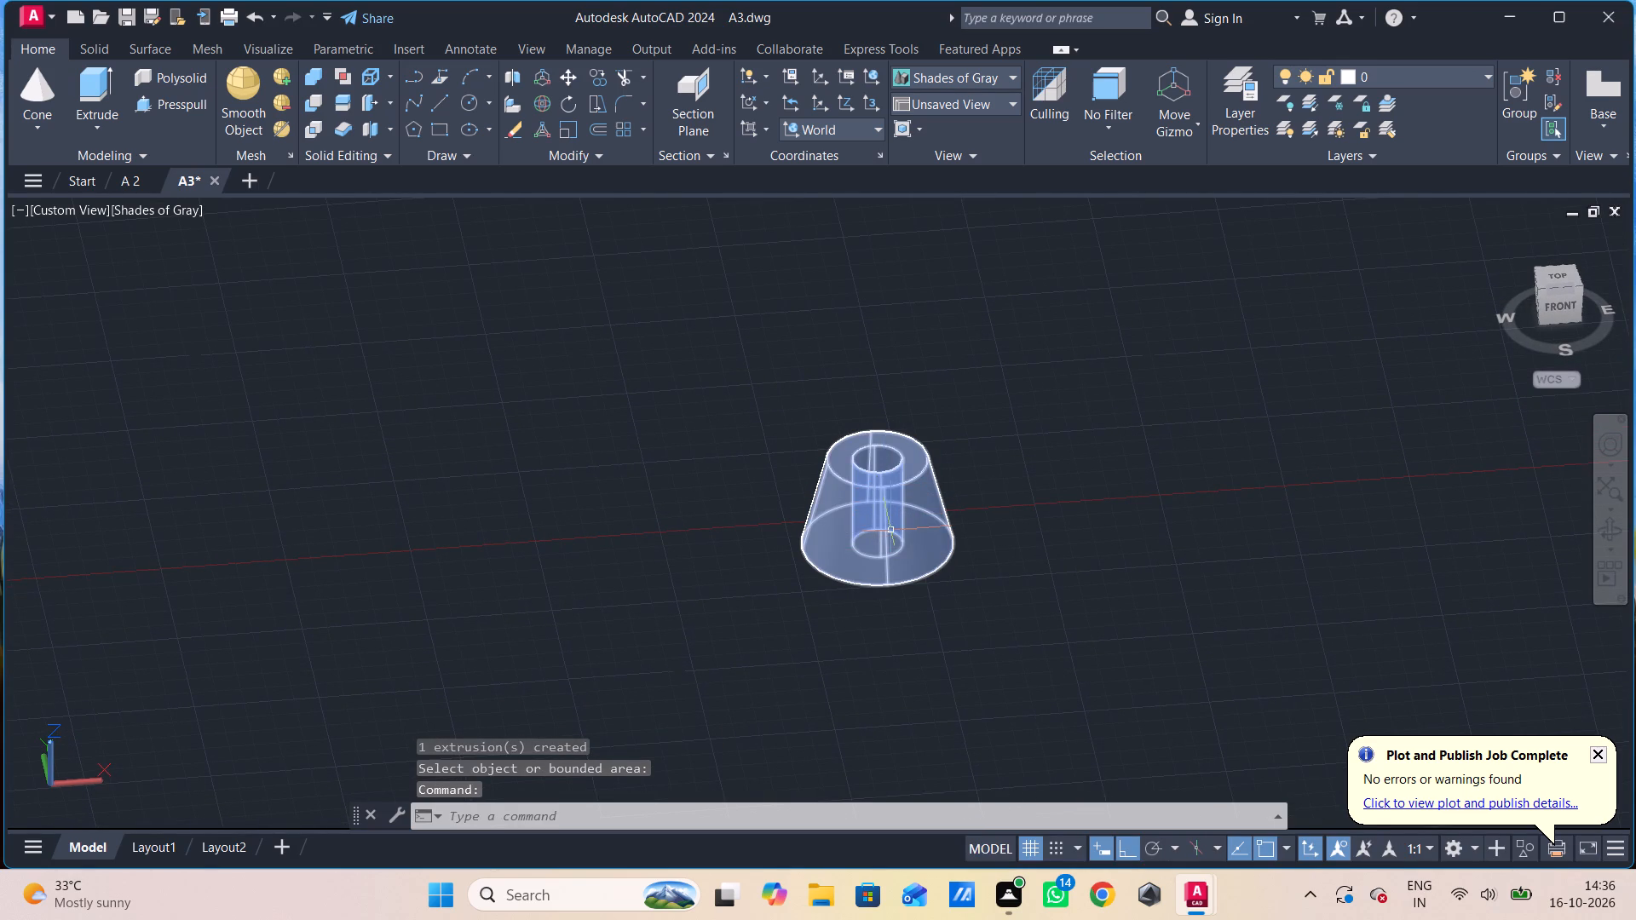
scroll(891, 498, "down", 1)
left_click(896, 503)
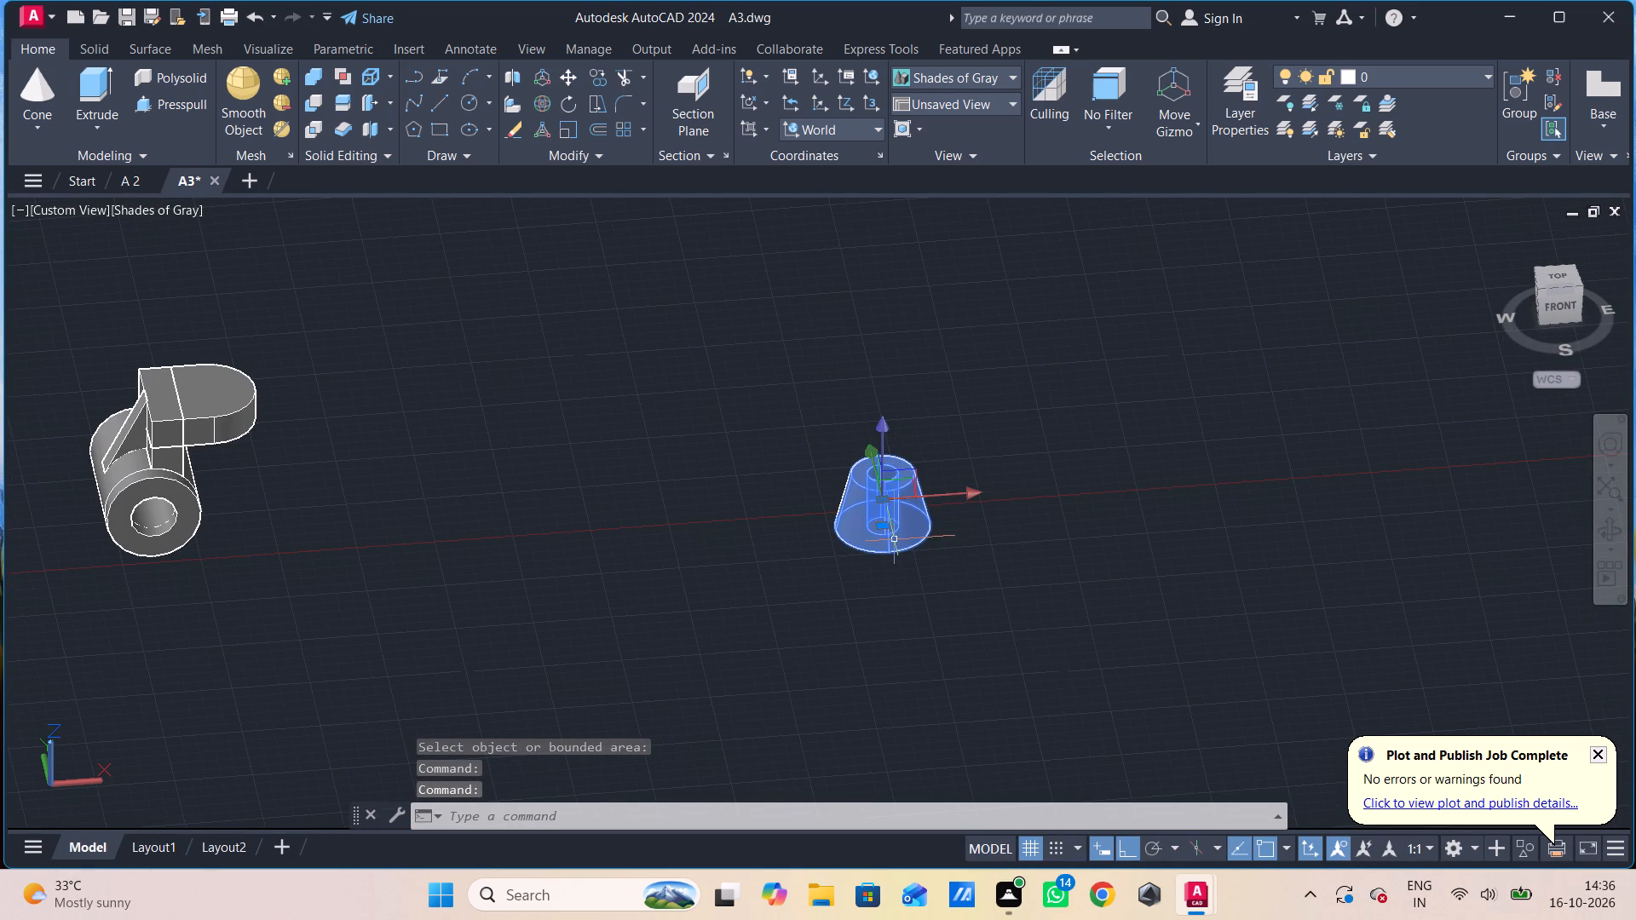
key("m")
key("space")
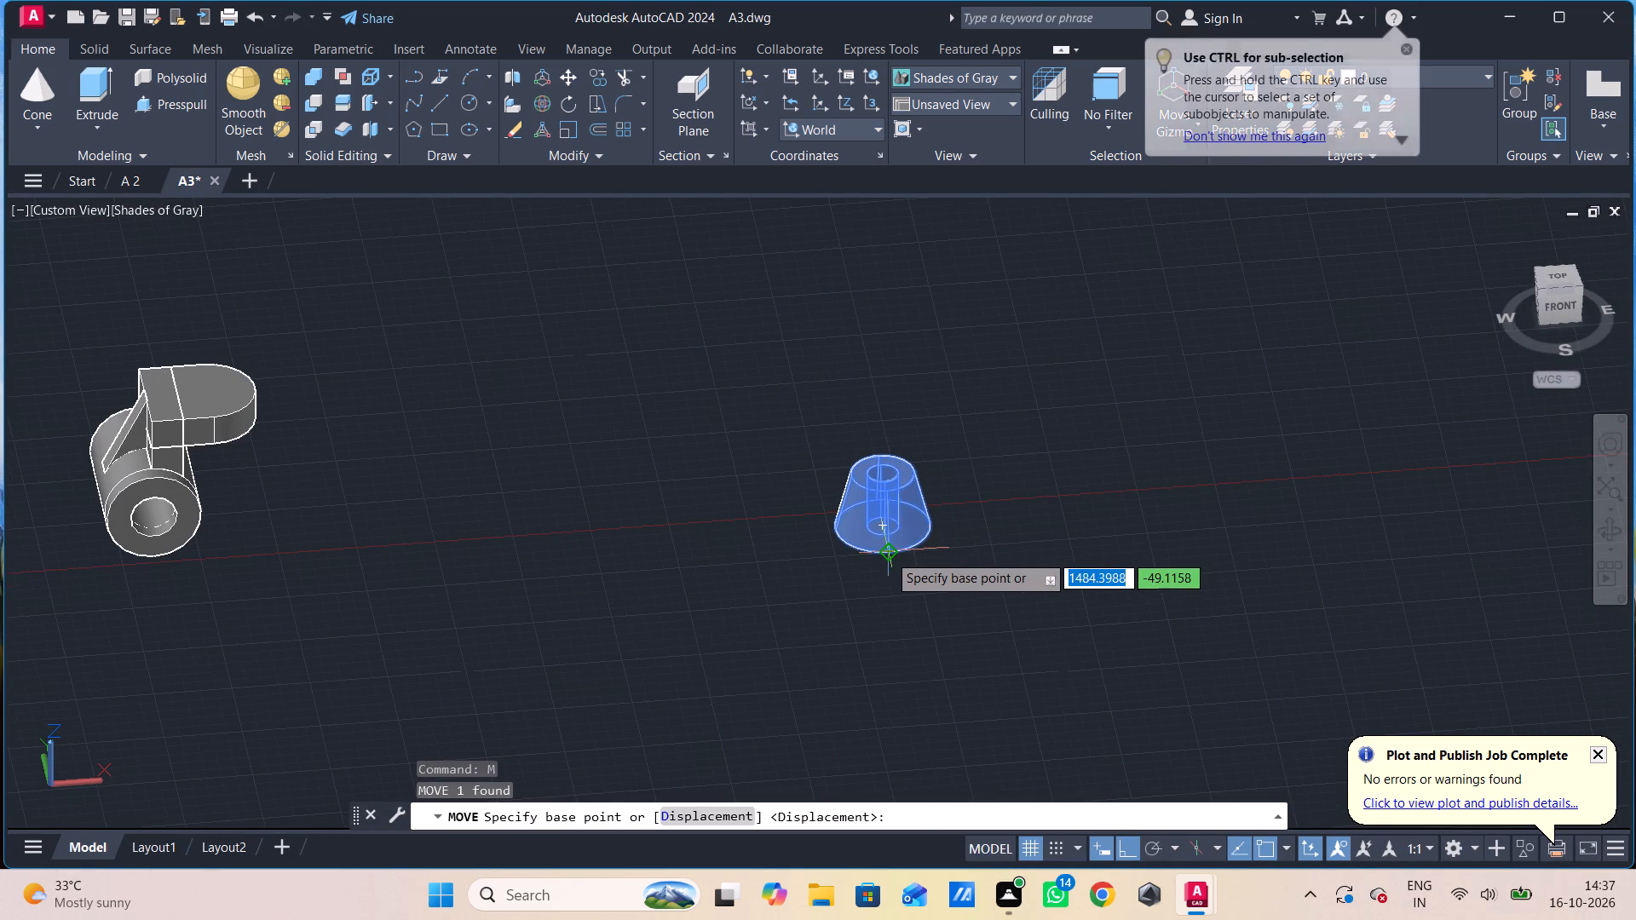
left_click(888, 554)
scroll(214, 383, "up", 2)
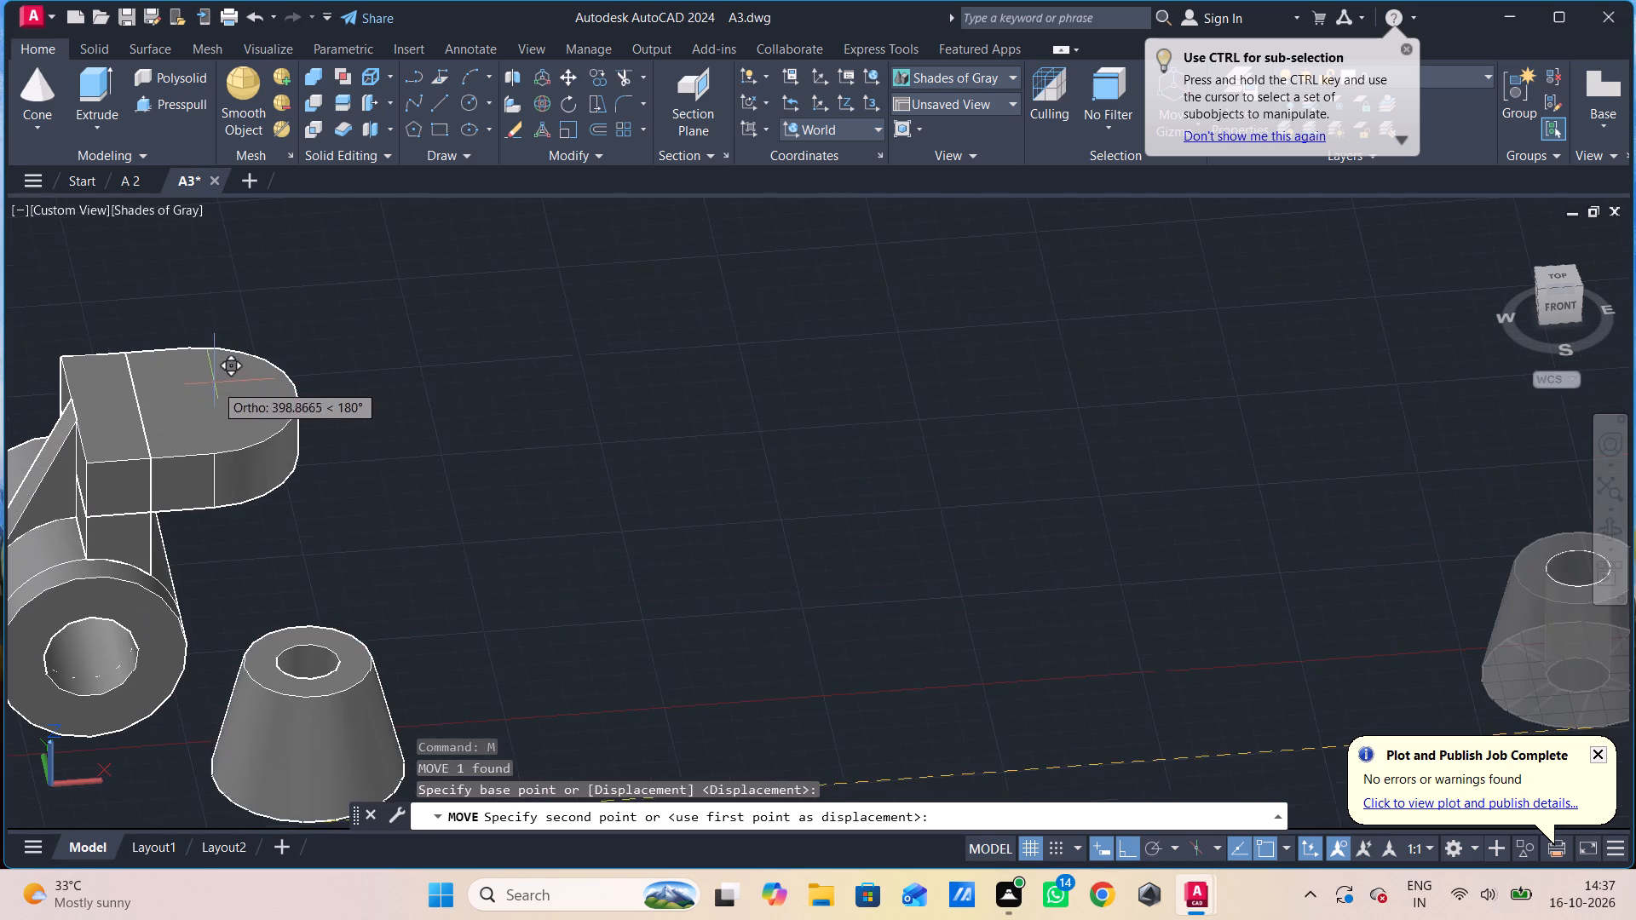
middle_click_drag(246, 395, 694, 406)
scroll(792, 492, "up", 1)
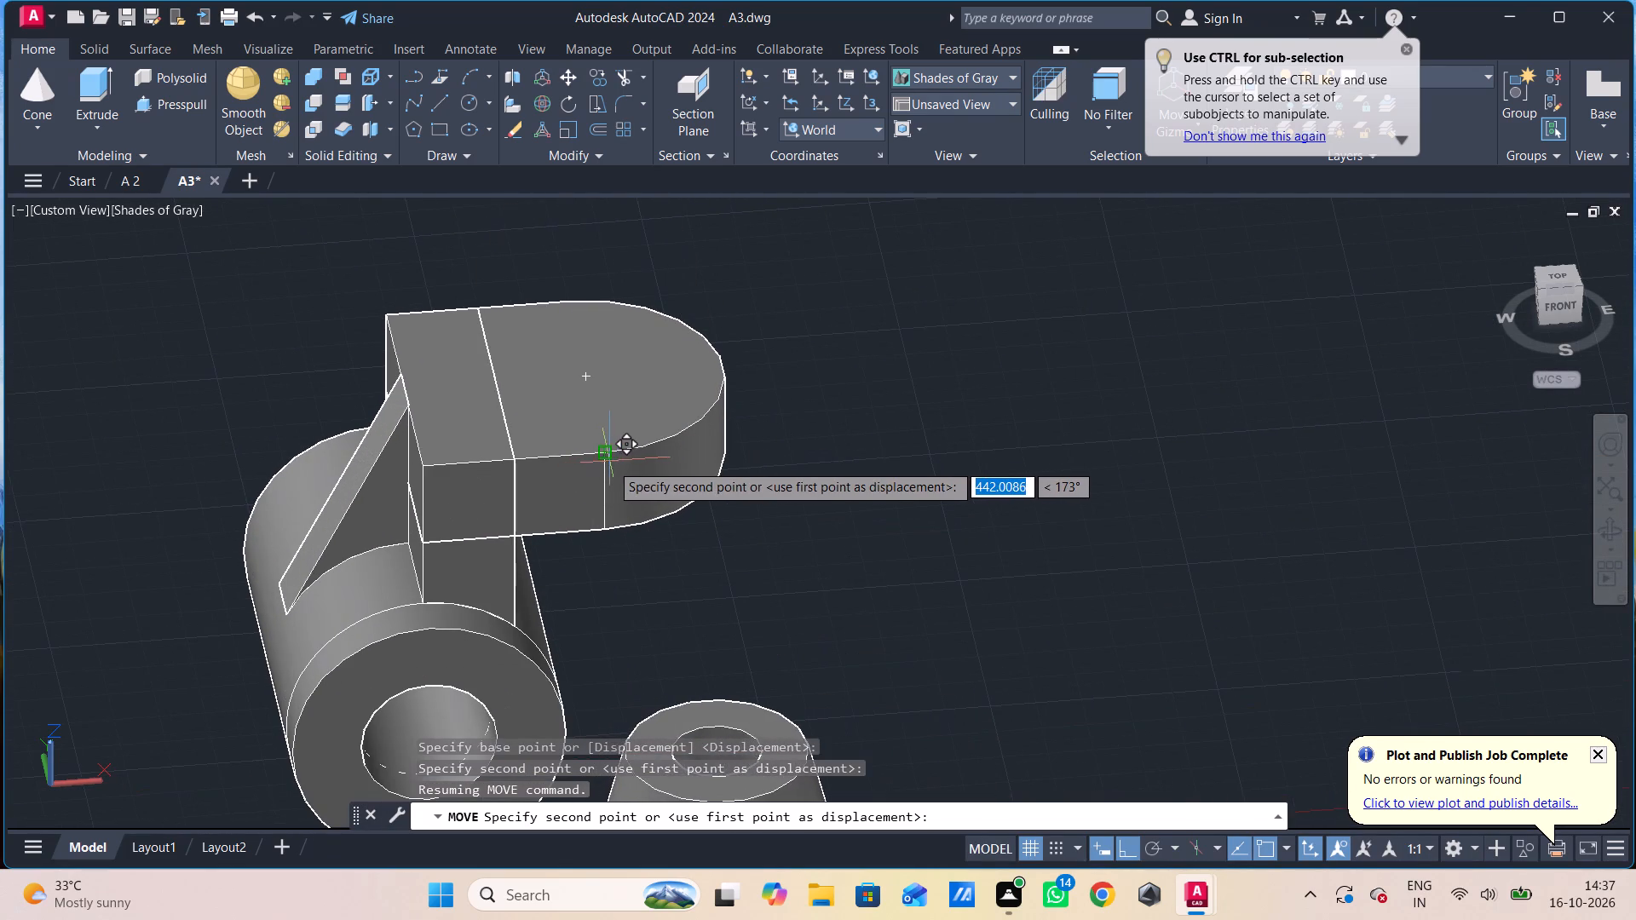
left_click(606, 460)
scroll(954, 522, "down", 1)
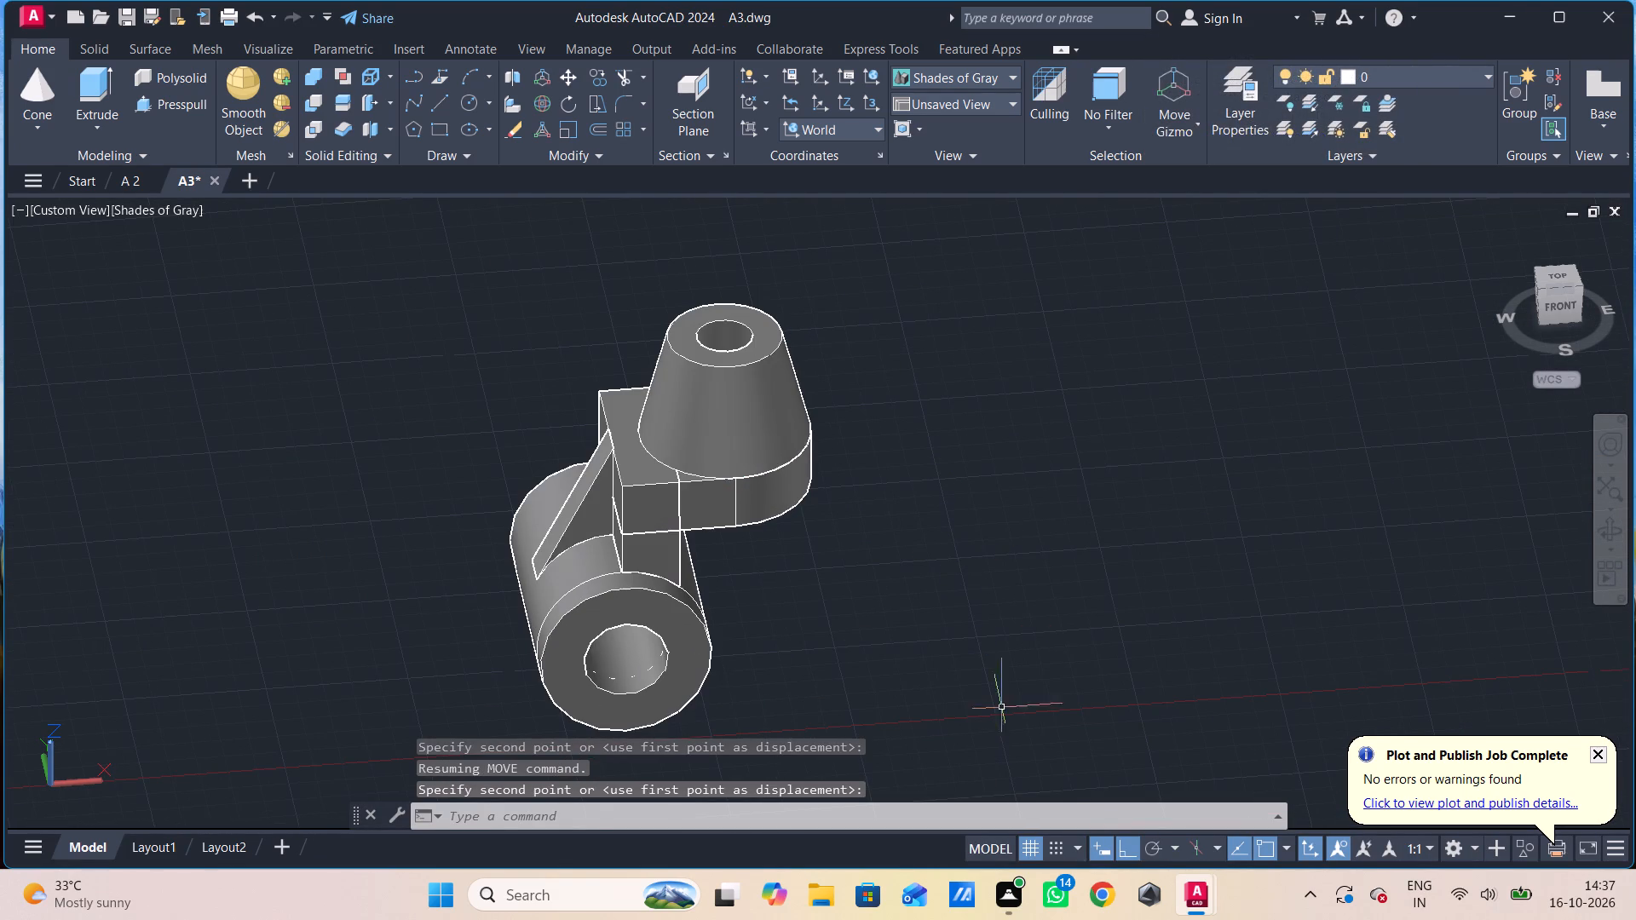
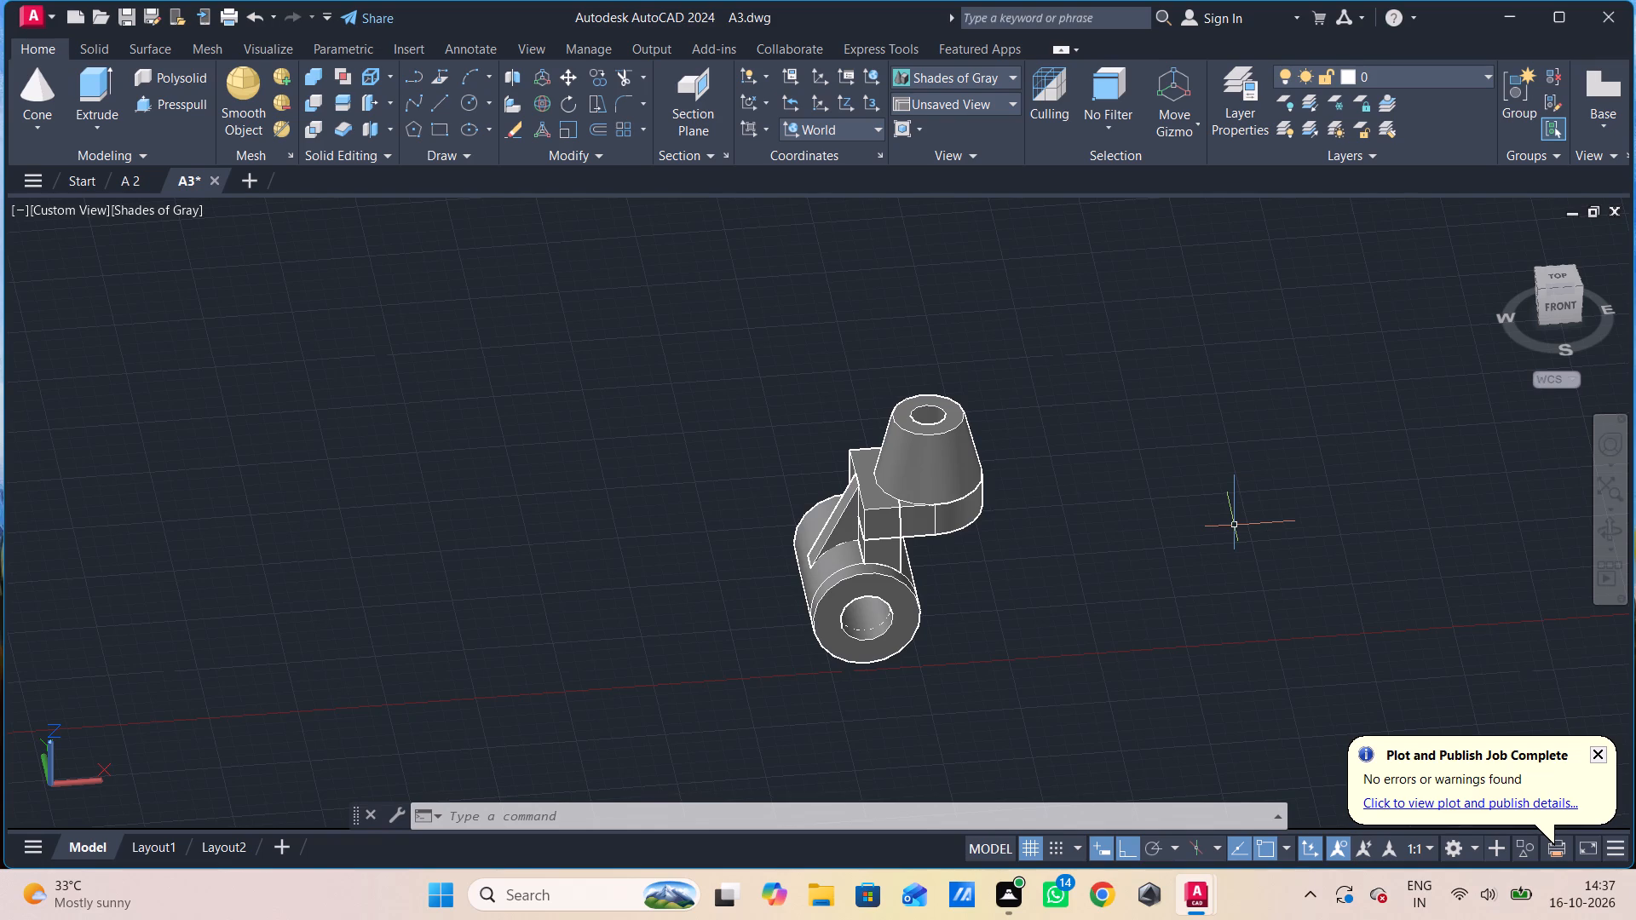
Union all the solids of the cylinder, block, rib, rounded plate and truncated cone into one arm part.
middle_click_drag(1049, 503, 1022, 449)
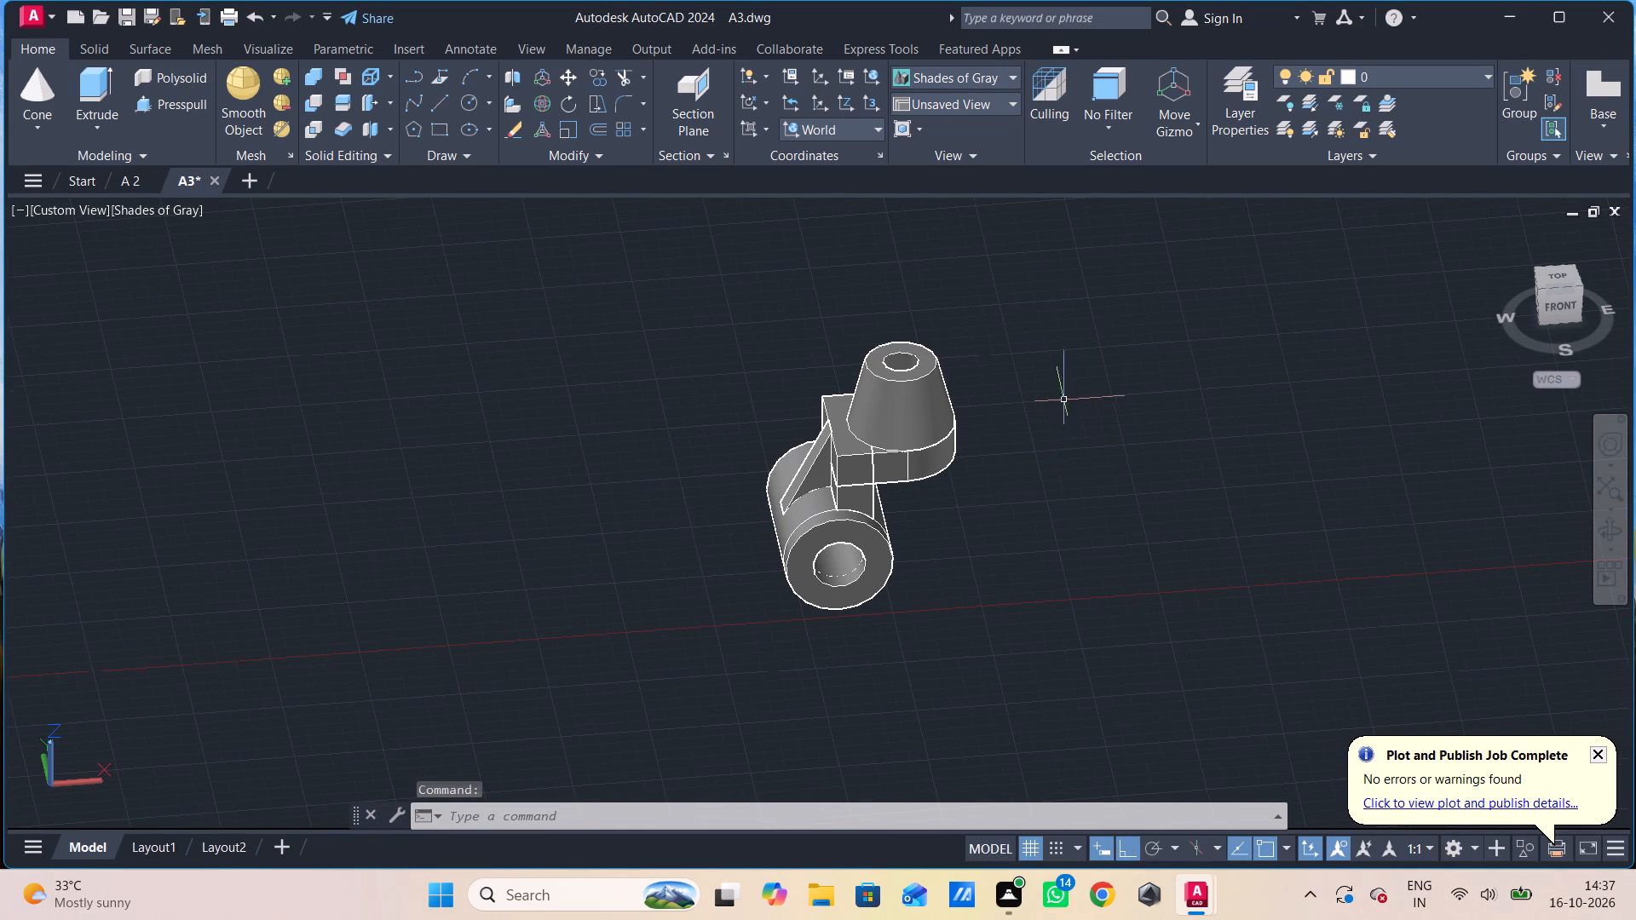
left_click(1057, 343)
left_click(681, 666)
key("u")
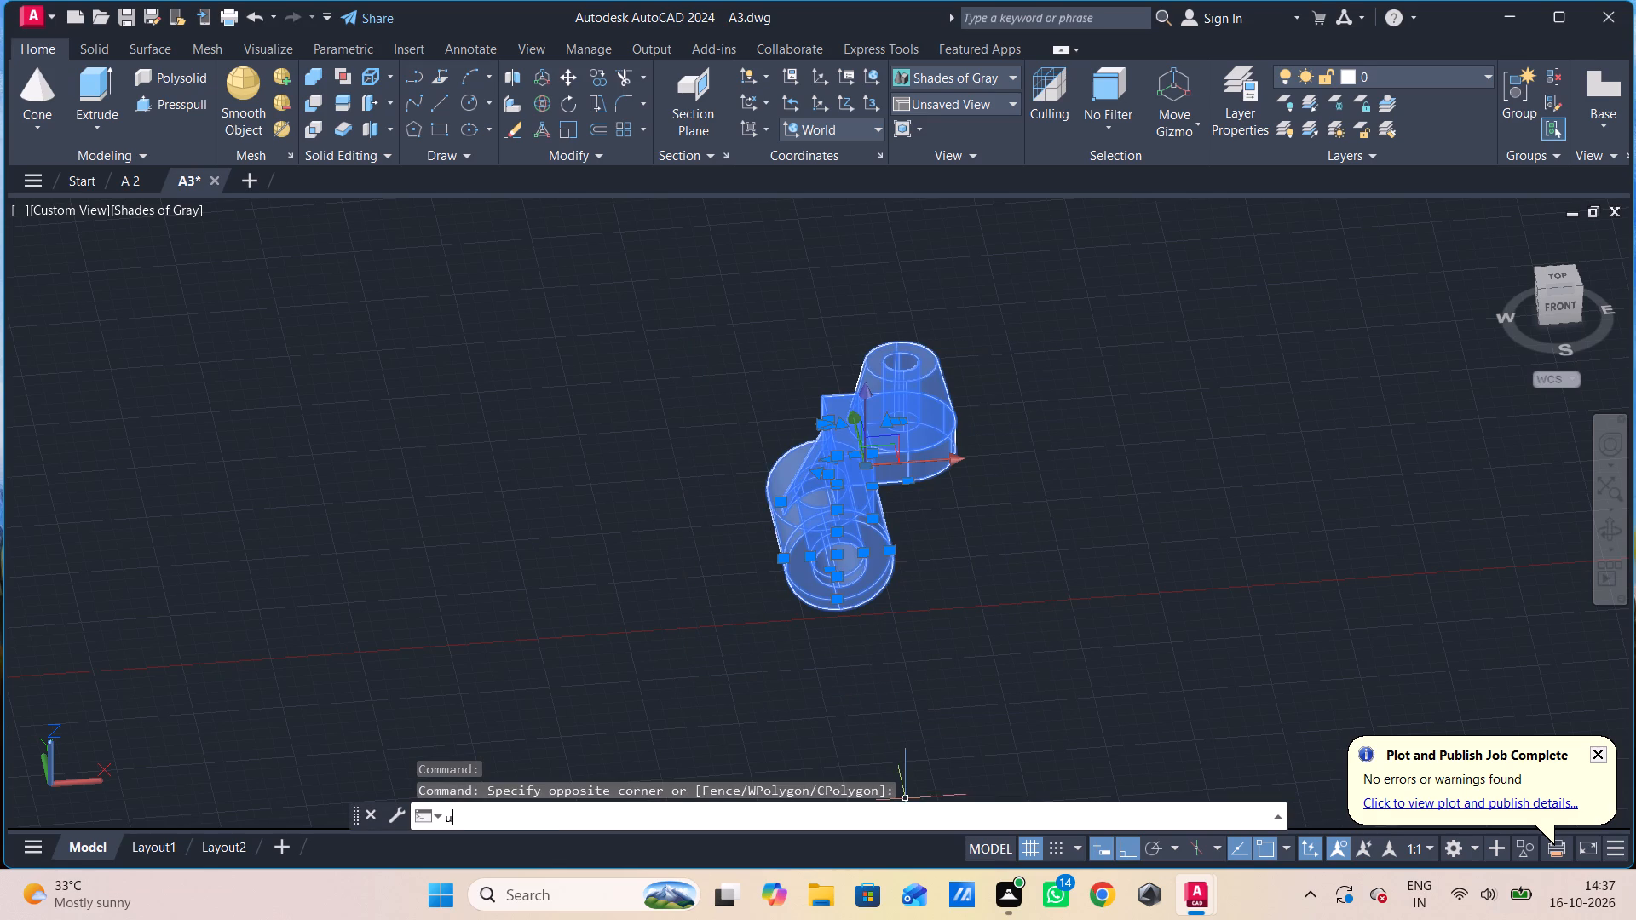
type("ni")
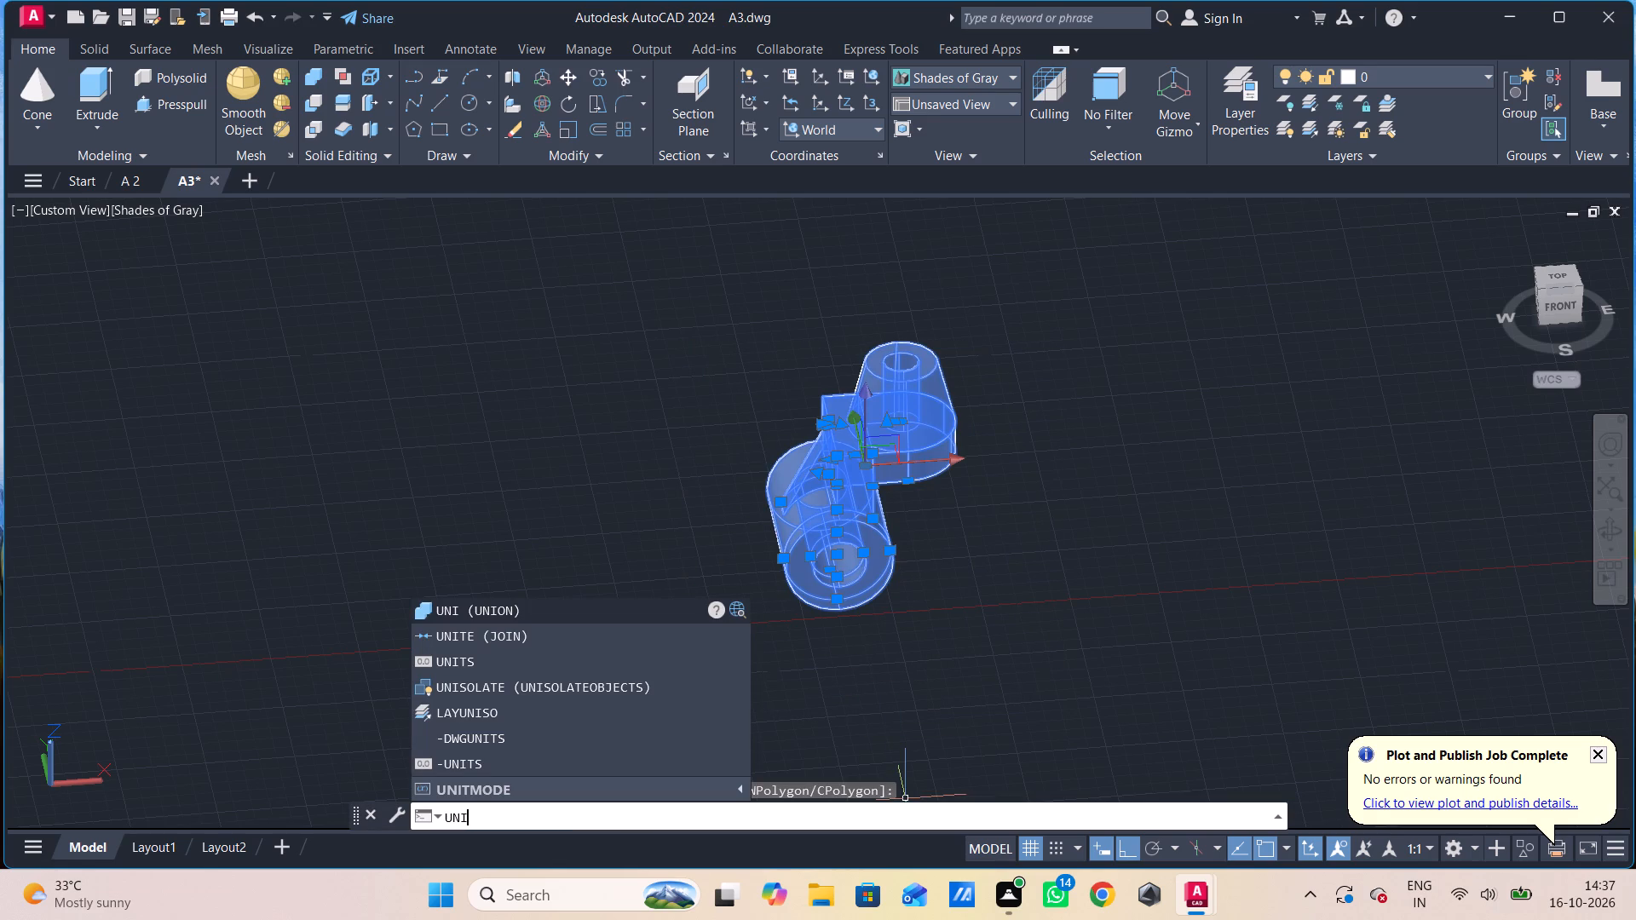
key("Return")
left_click(1005, 304)
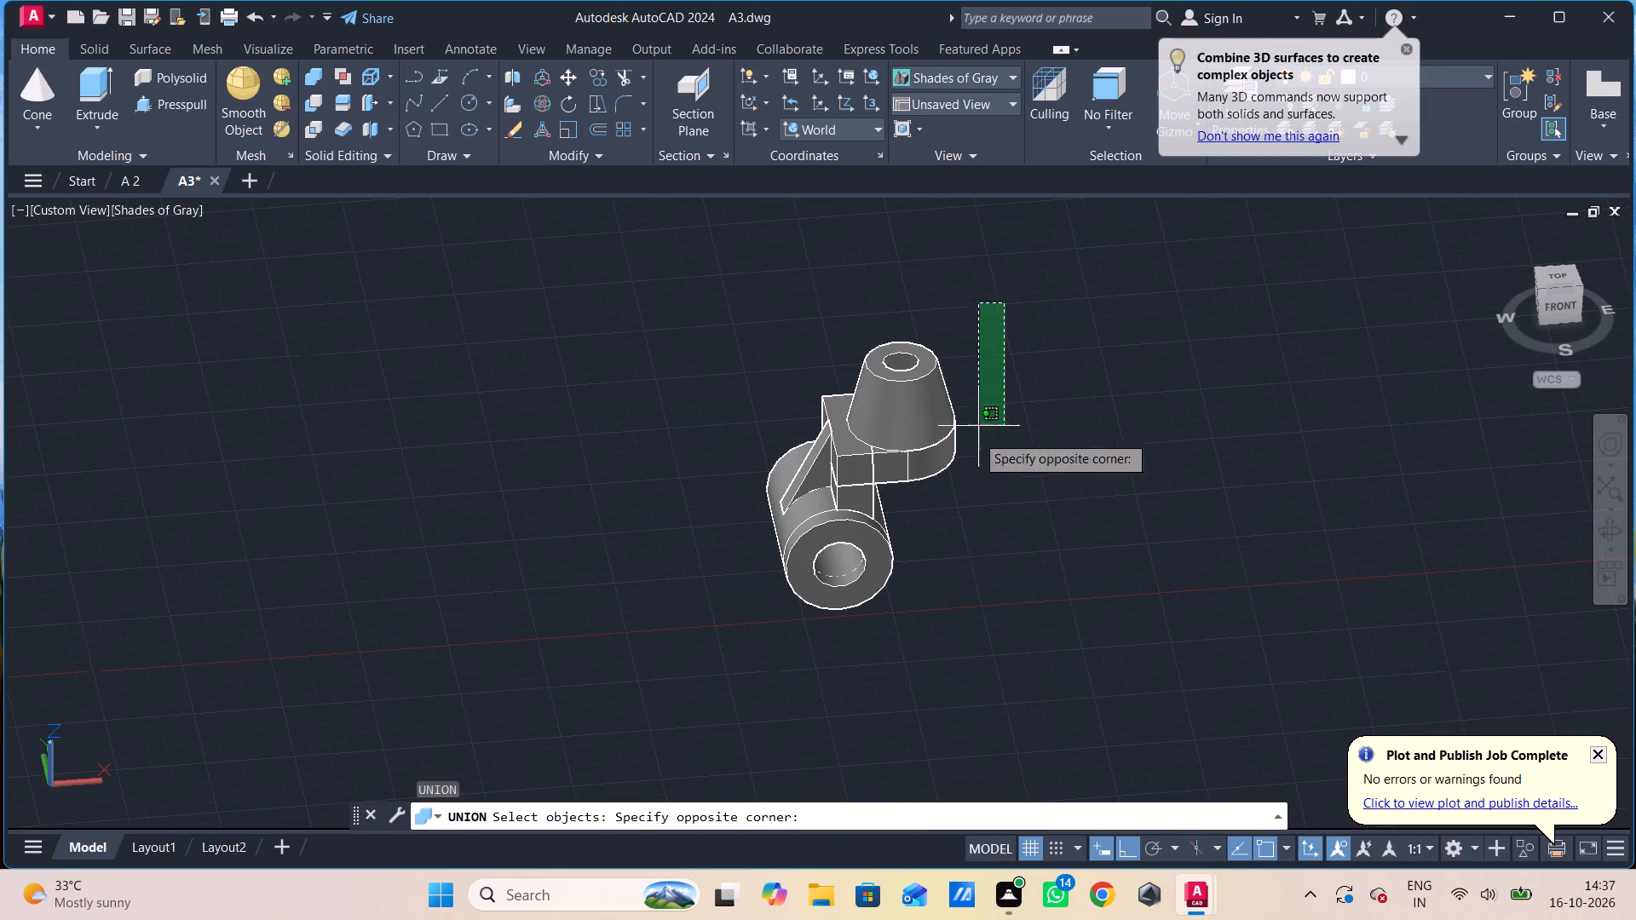
left_click(715, 654)
key("Return")
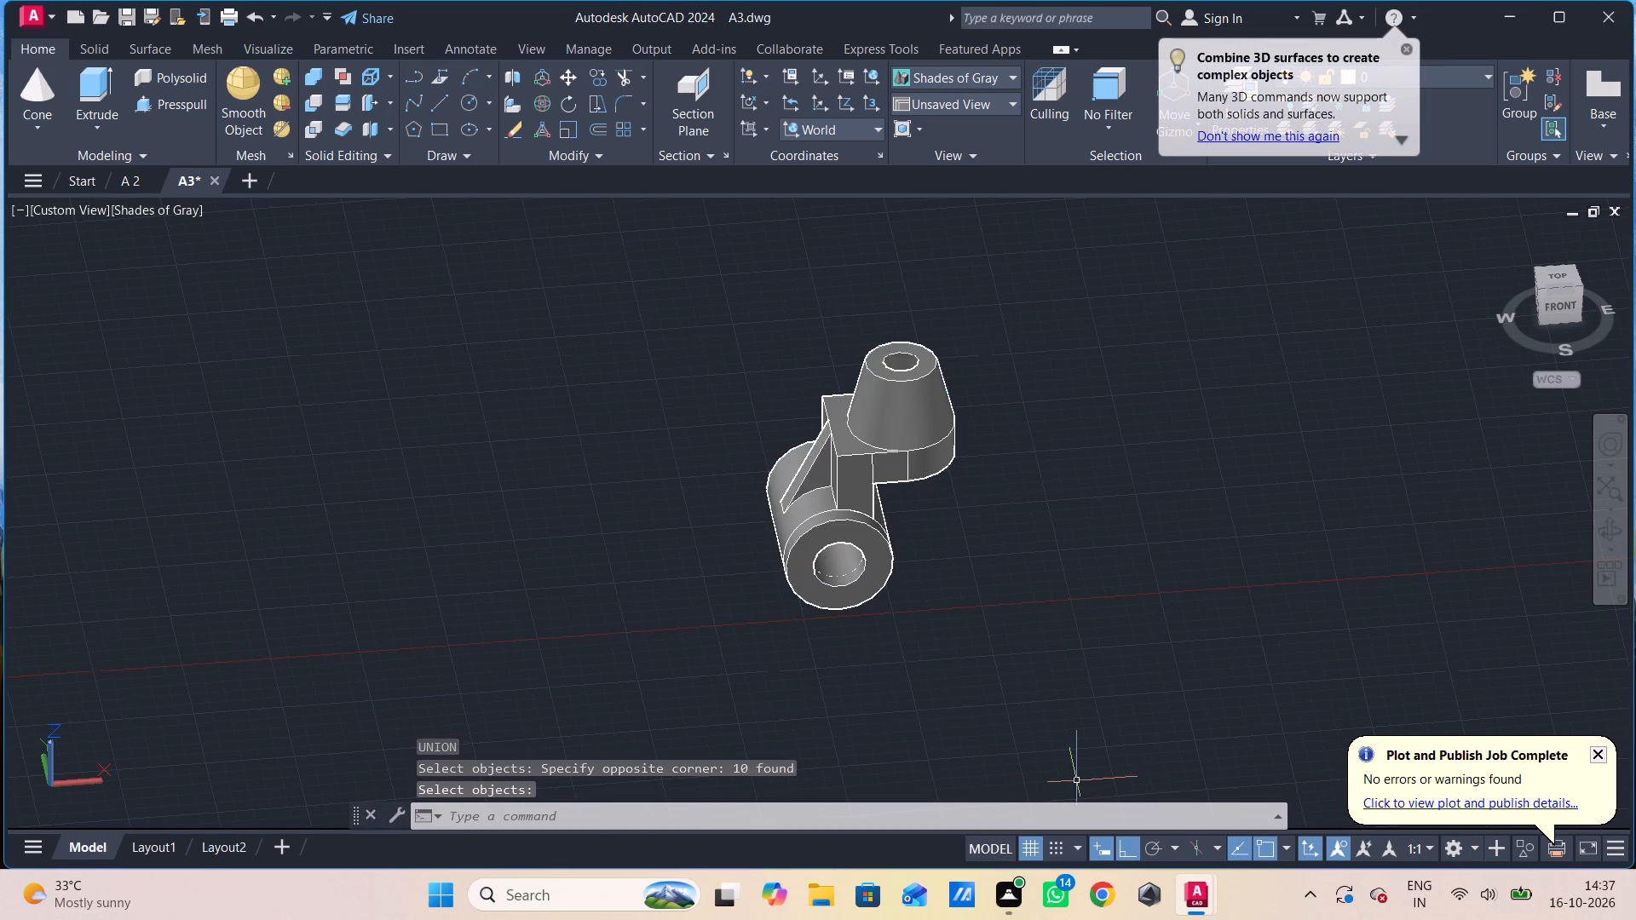
Erase the small leftover object east of the arm part.
scroll(1074, 783, "down", 2)
left_click(1346, 682)
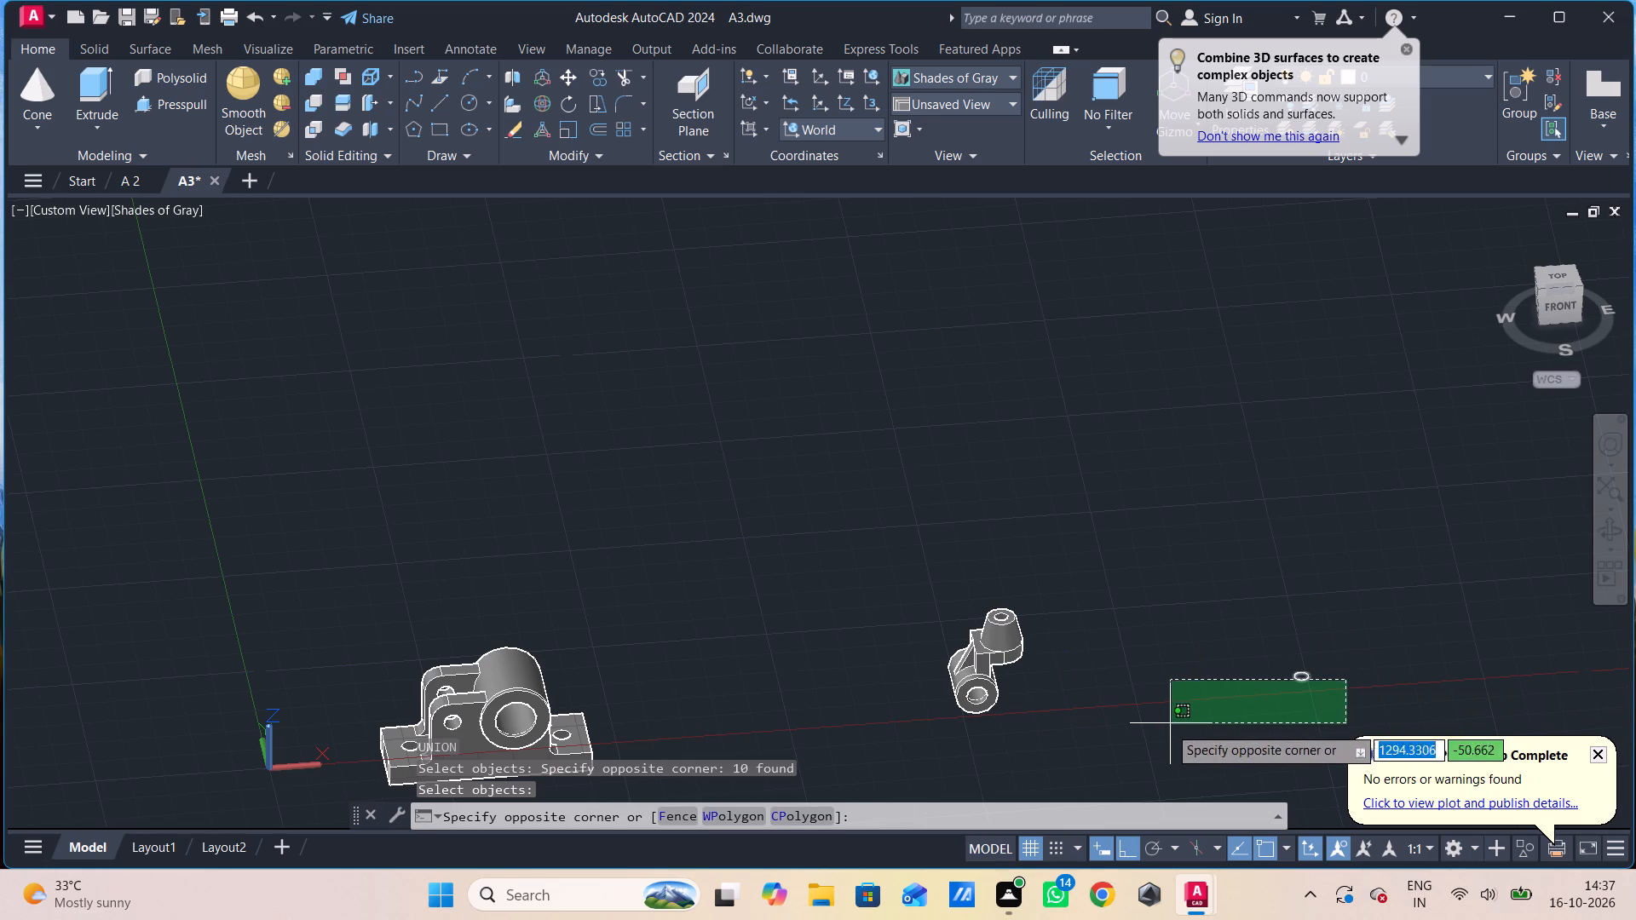
left_click(1223, 684)
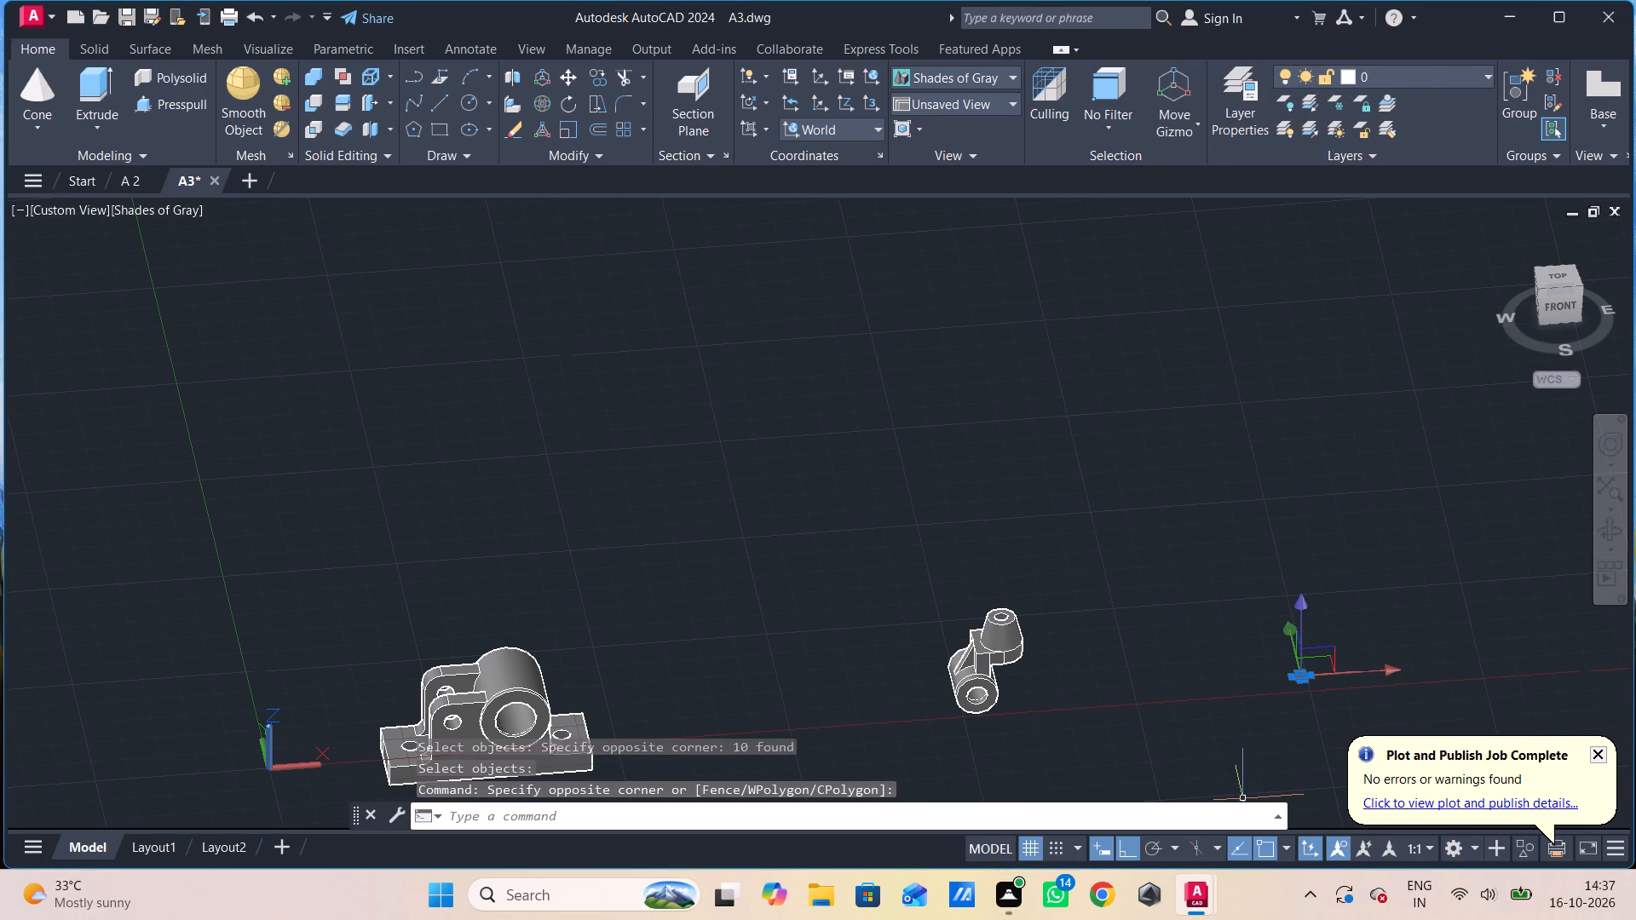
key("Delete")
With Ortho off, move the united arm part by its cylinder's centre off its construction profile to an open spot behind the bracket.
left_click(988, 688)
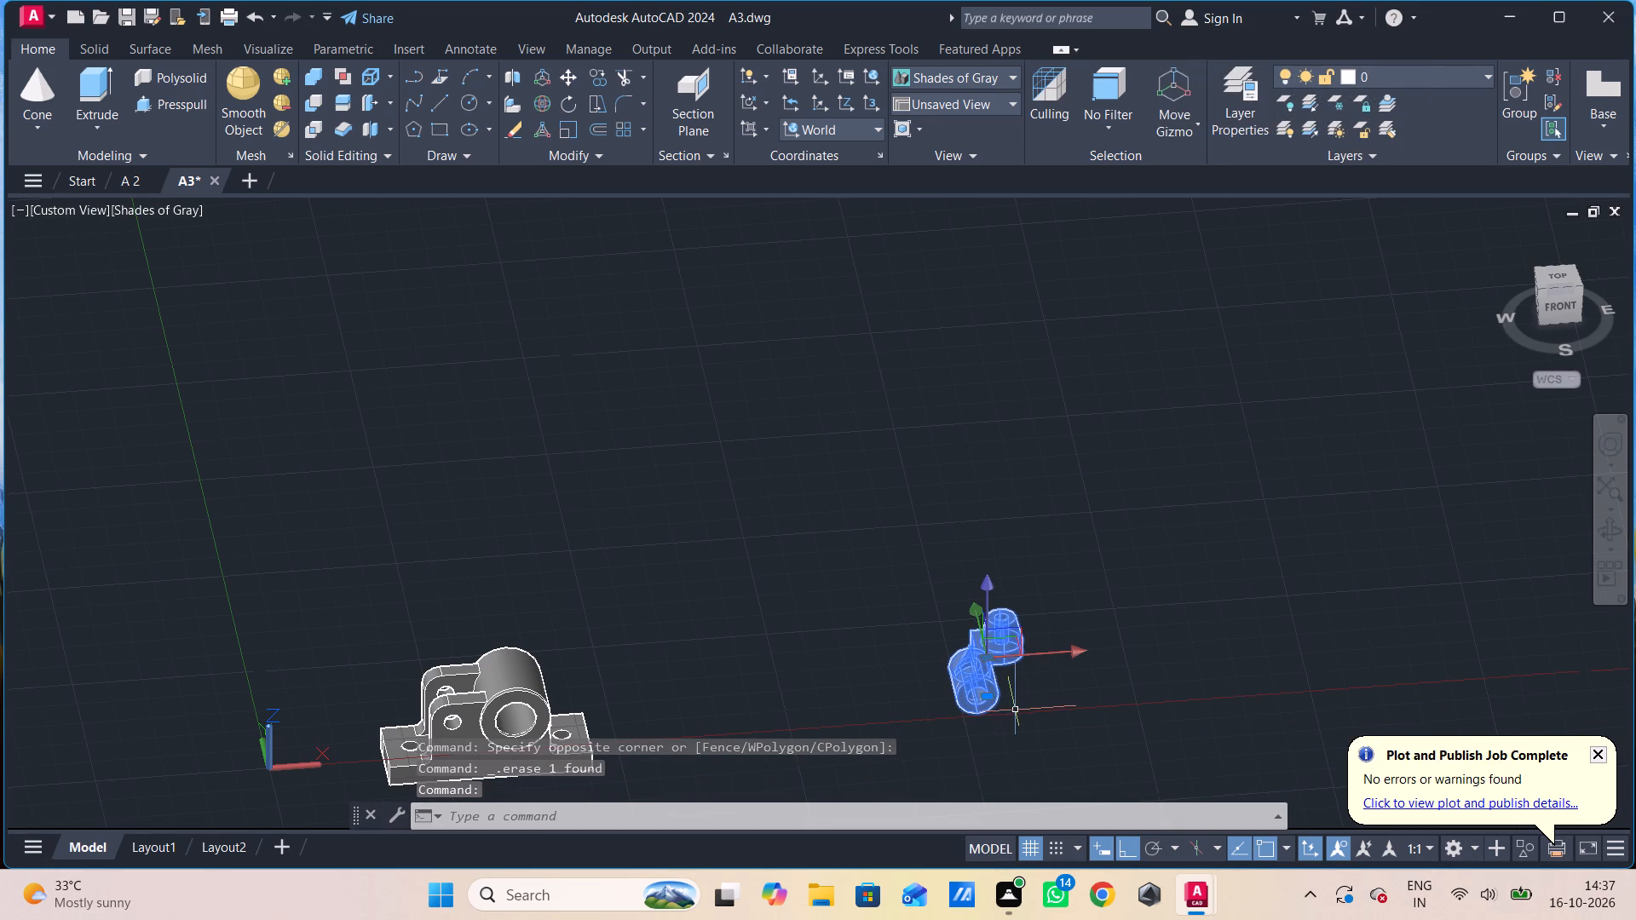
key("F8")
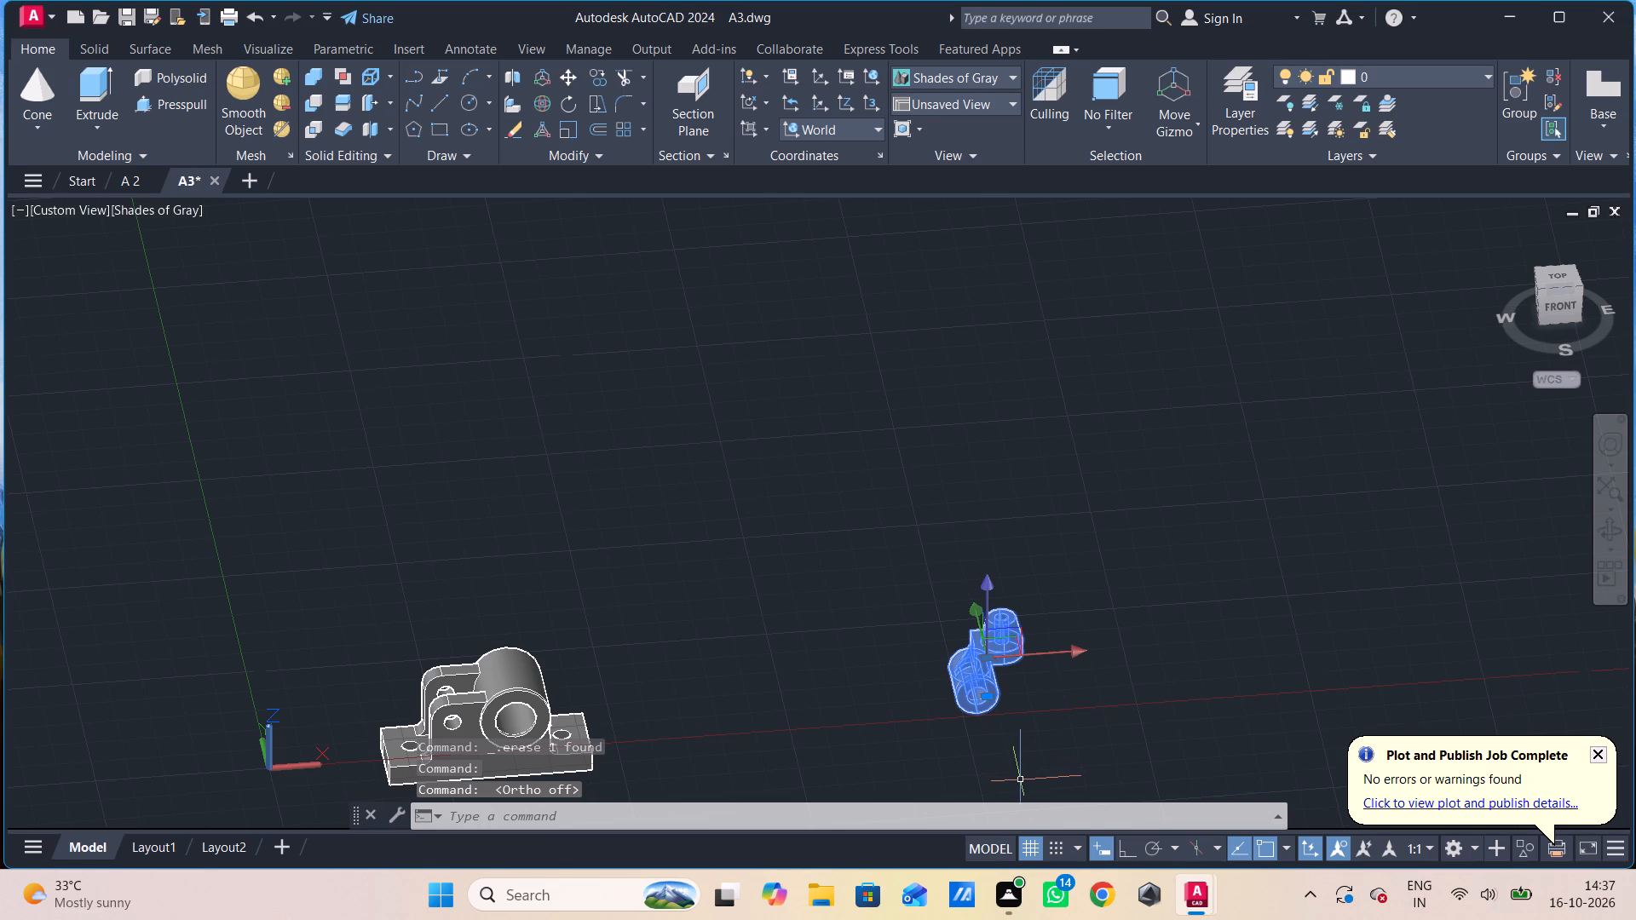
key("m")
key("Return")
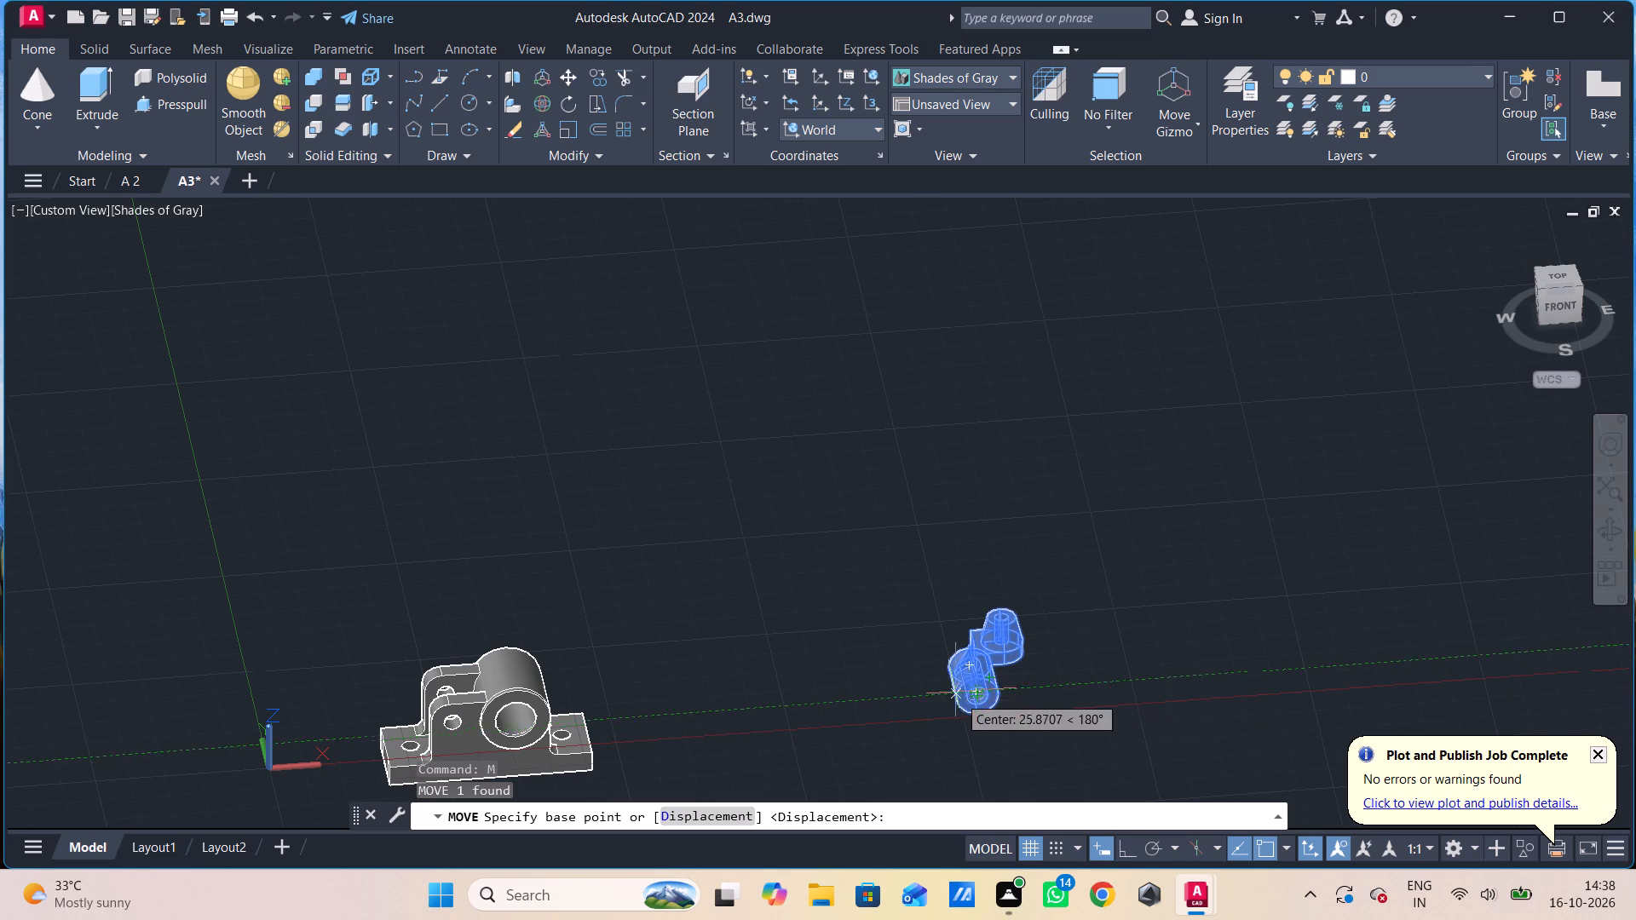
left_click_drag(976, 669, 966, 670)
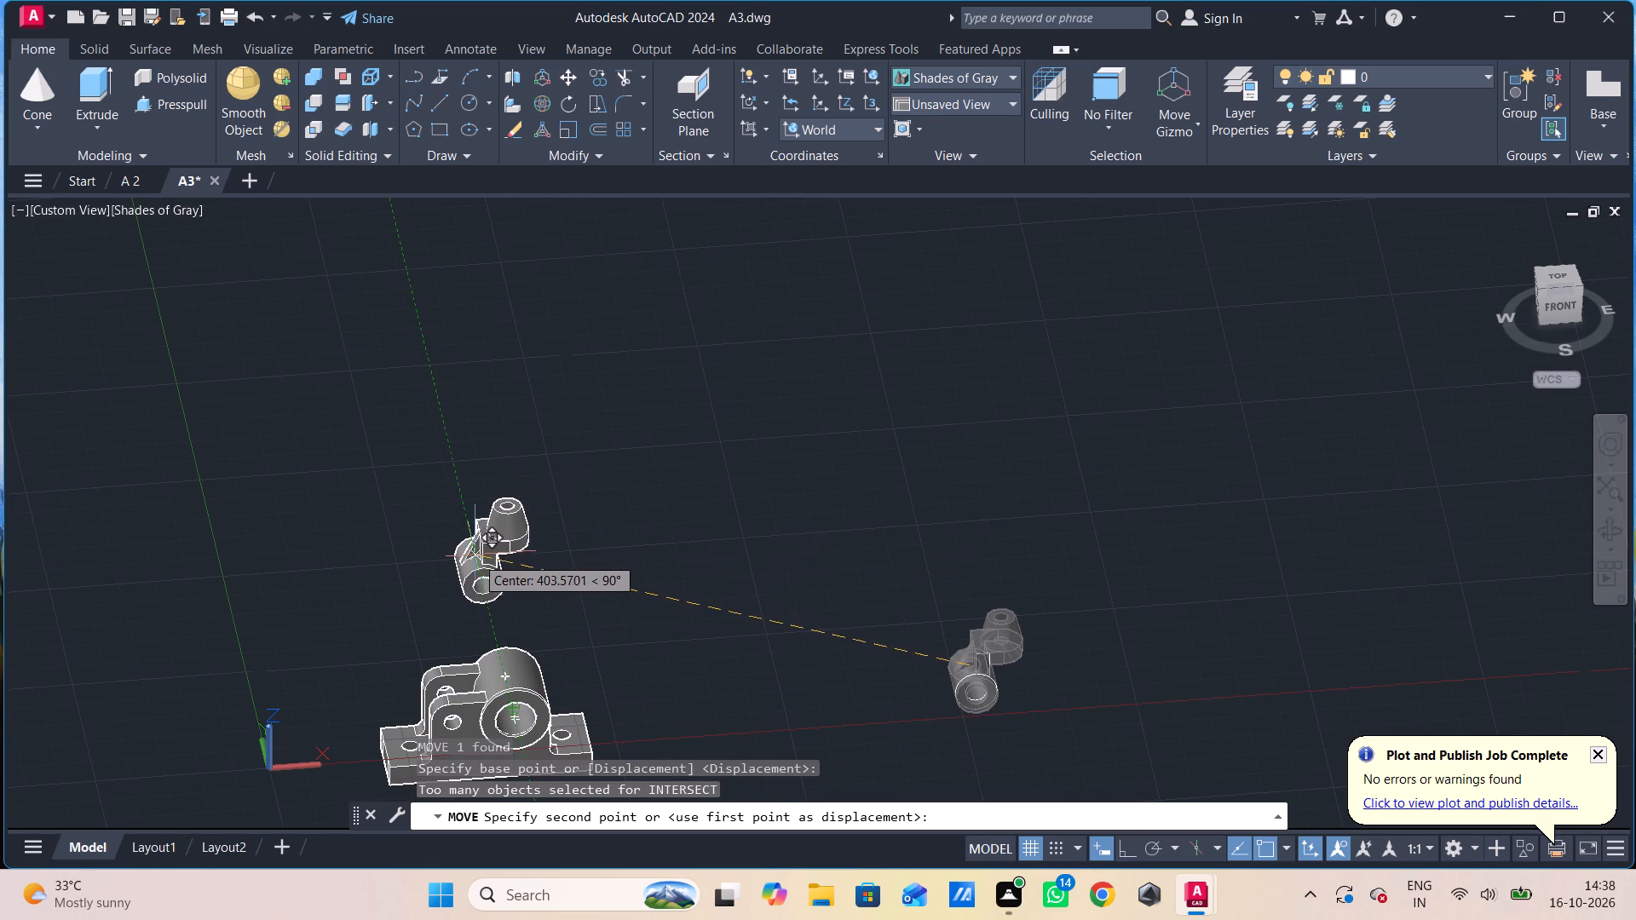
left_click(494, 553)
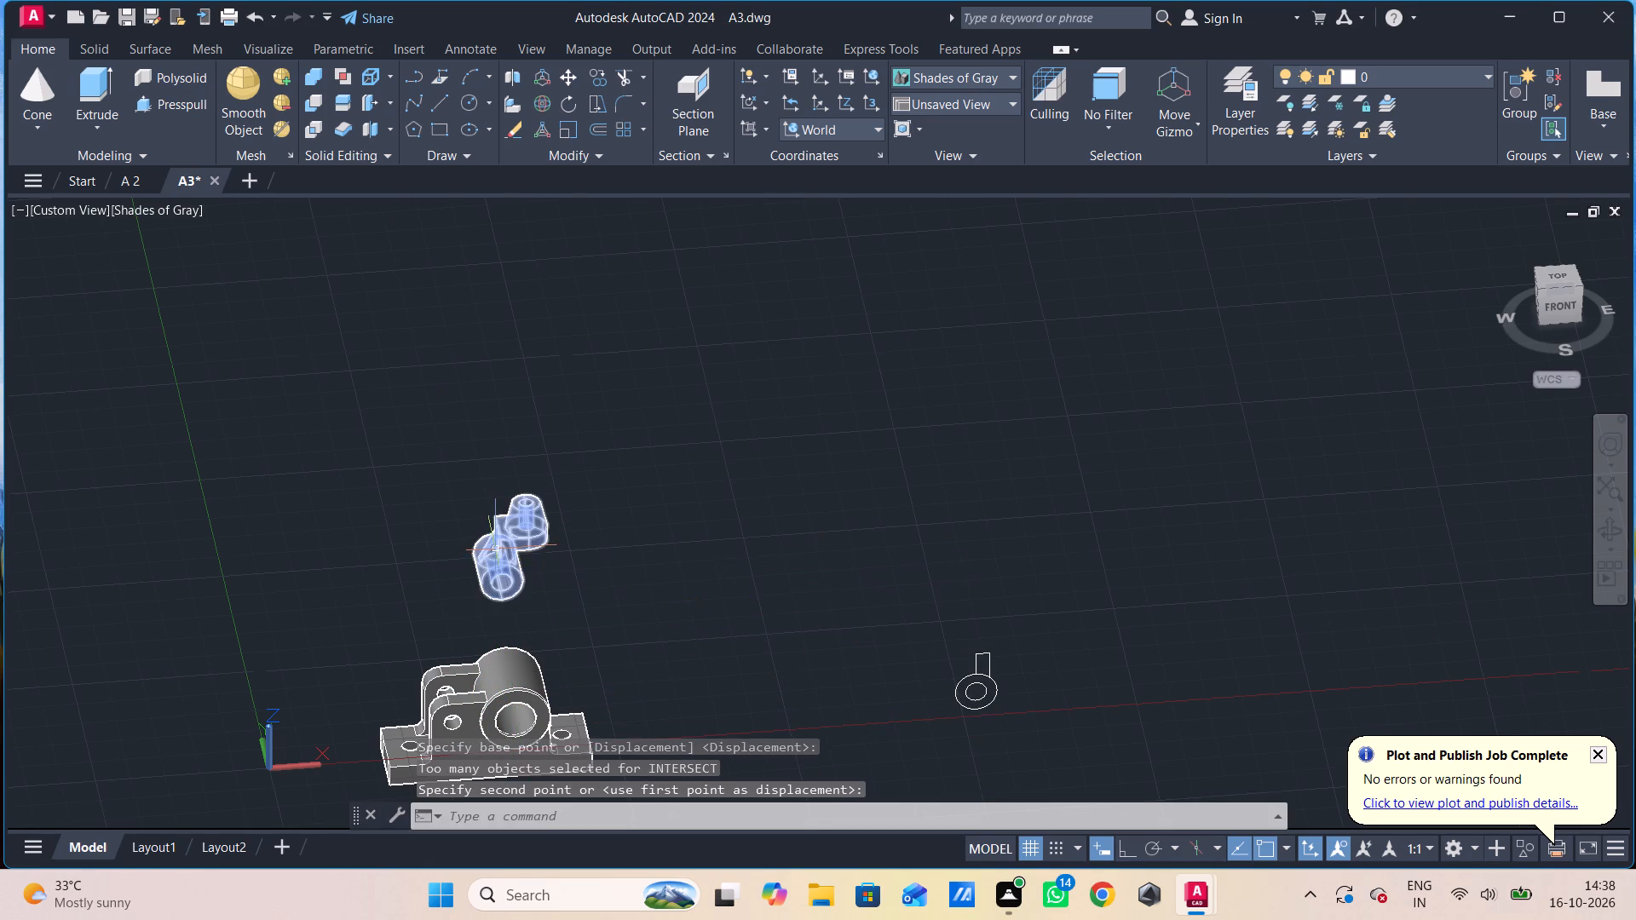
Erase the leftover construction circles and rectangular profile at the arm part's former location.
scroll(496, 544, "up", 1)
middle_click_drag(1295, 731, 1268, 566)
left_click_drag(1258, 515, 1258, 511)
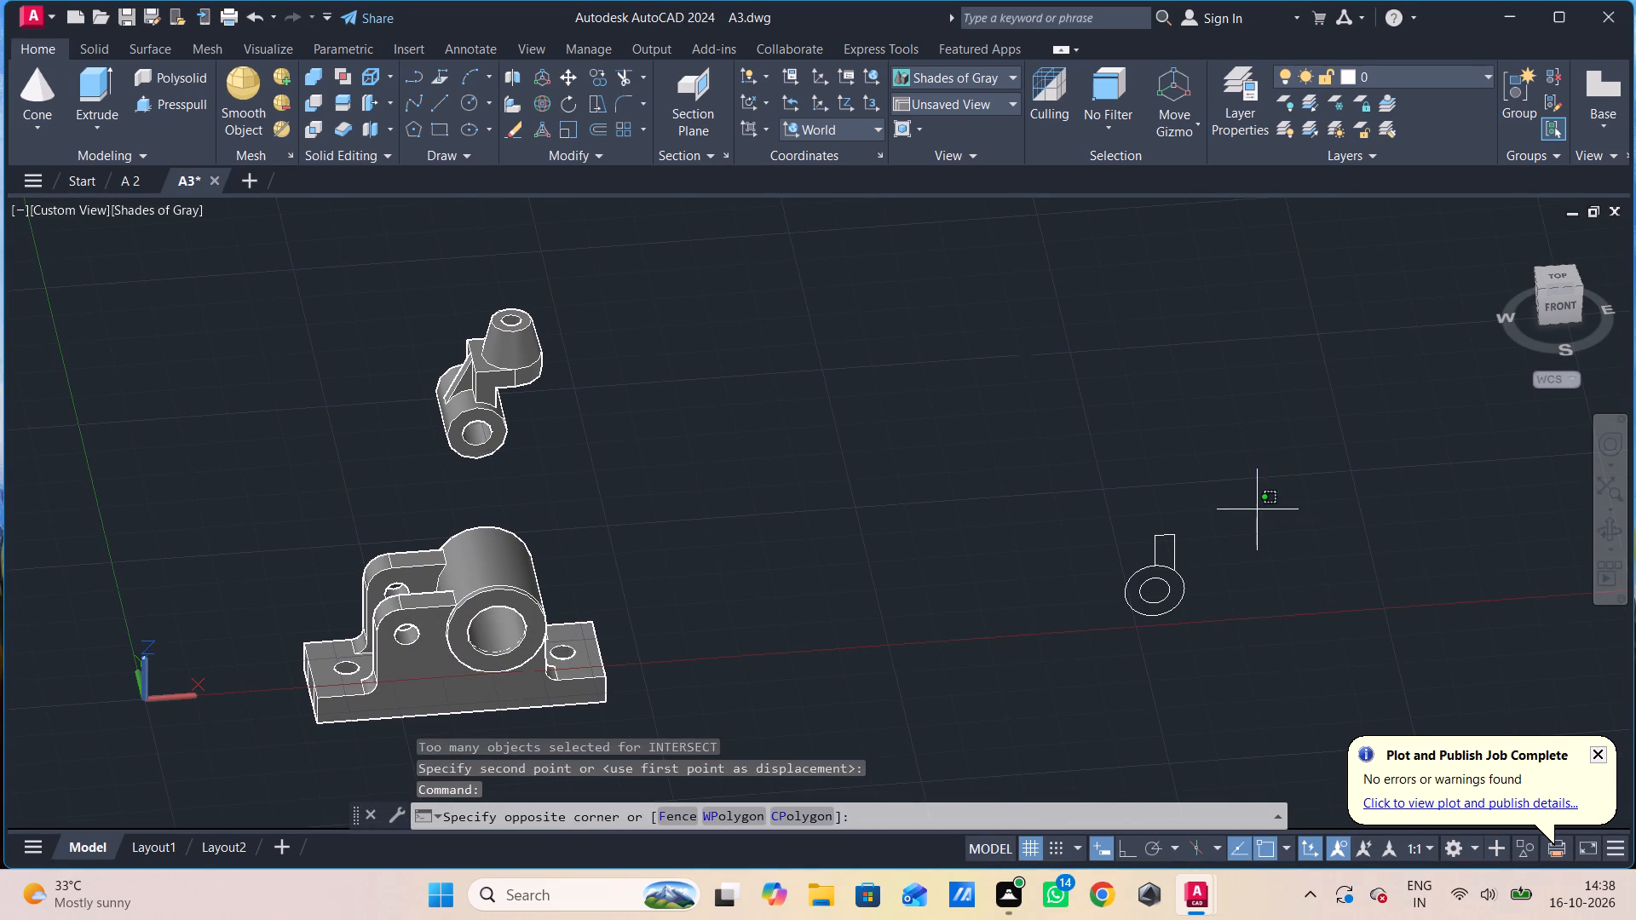
left_click_drag(1258, 511, 1245, 530)
left_click(988, 670)
key("Delete")
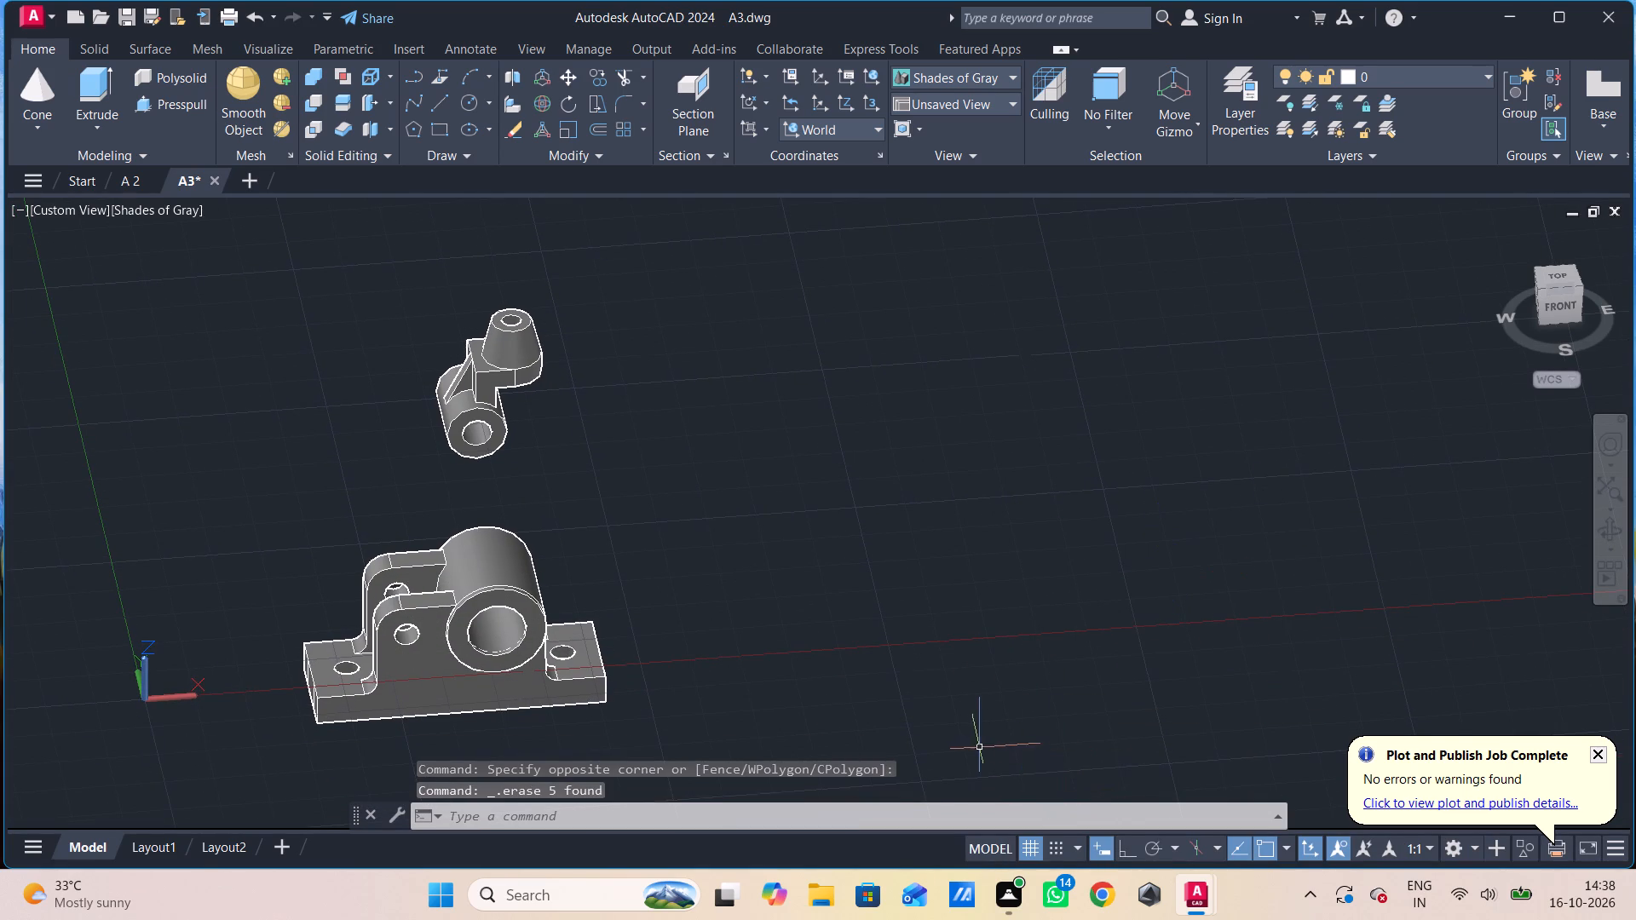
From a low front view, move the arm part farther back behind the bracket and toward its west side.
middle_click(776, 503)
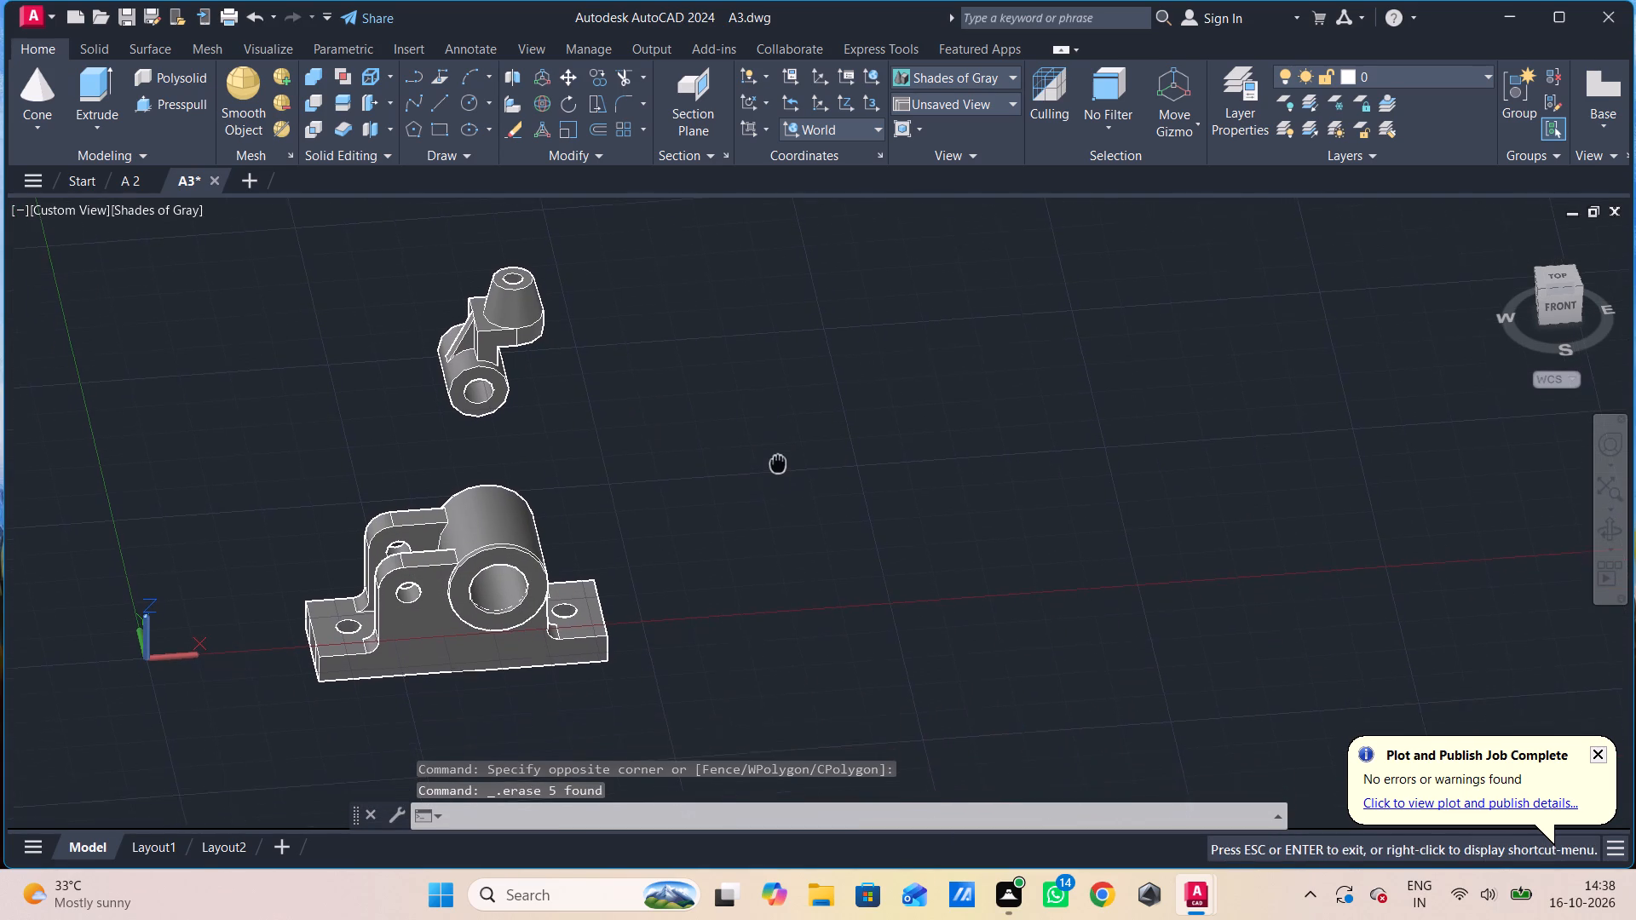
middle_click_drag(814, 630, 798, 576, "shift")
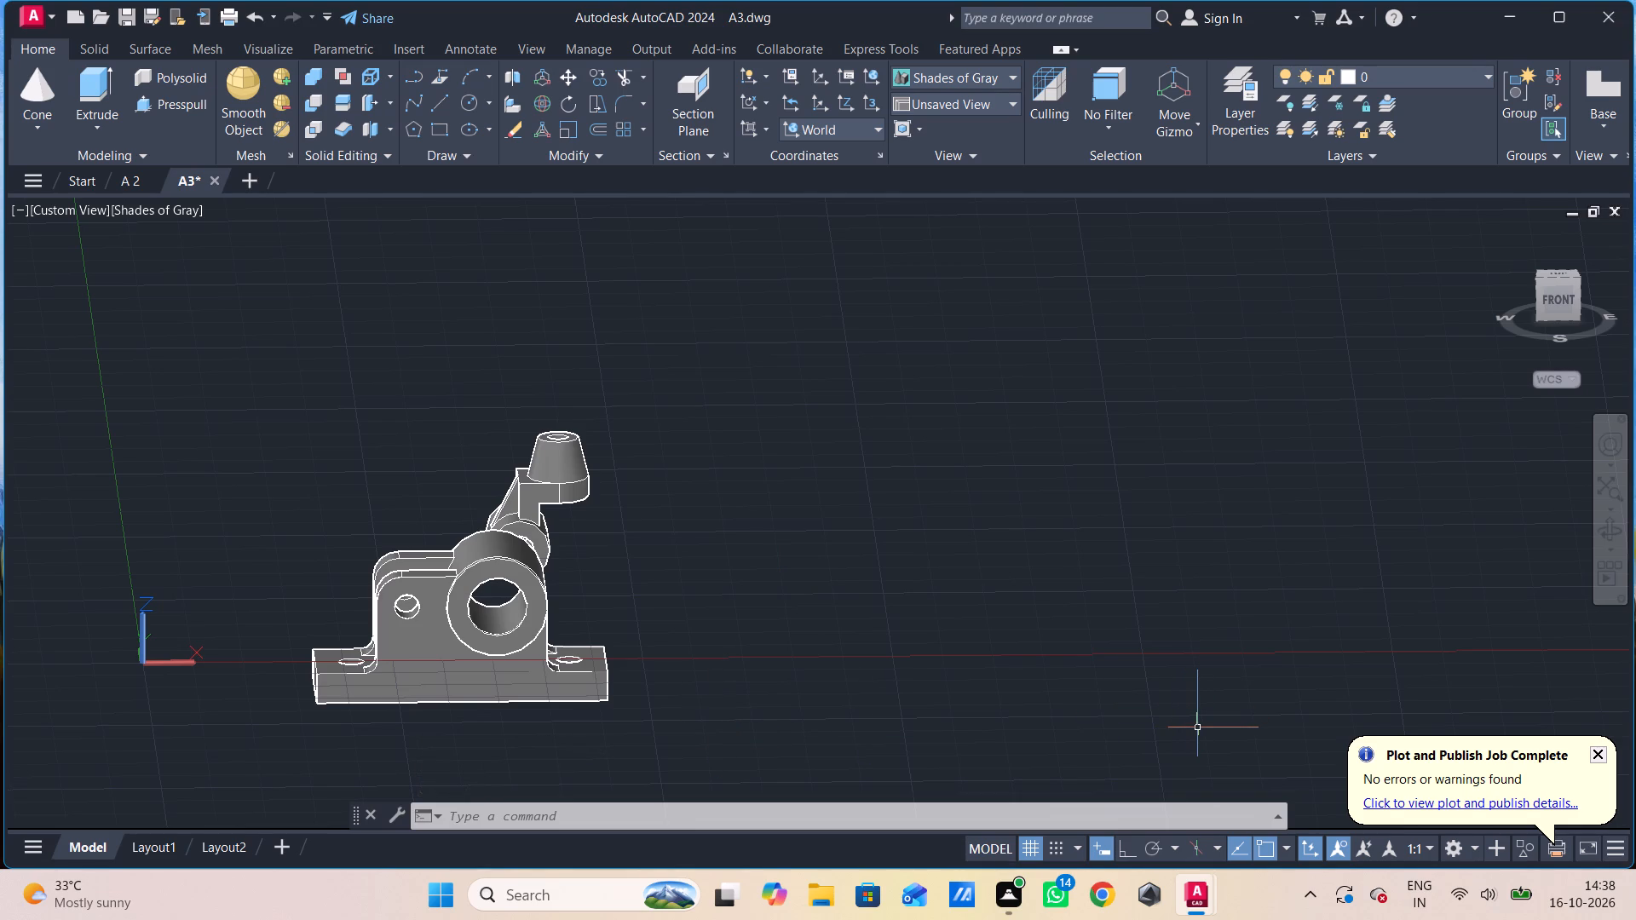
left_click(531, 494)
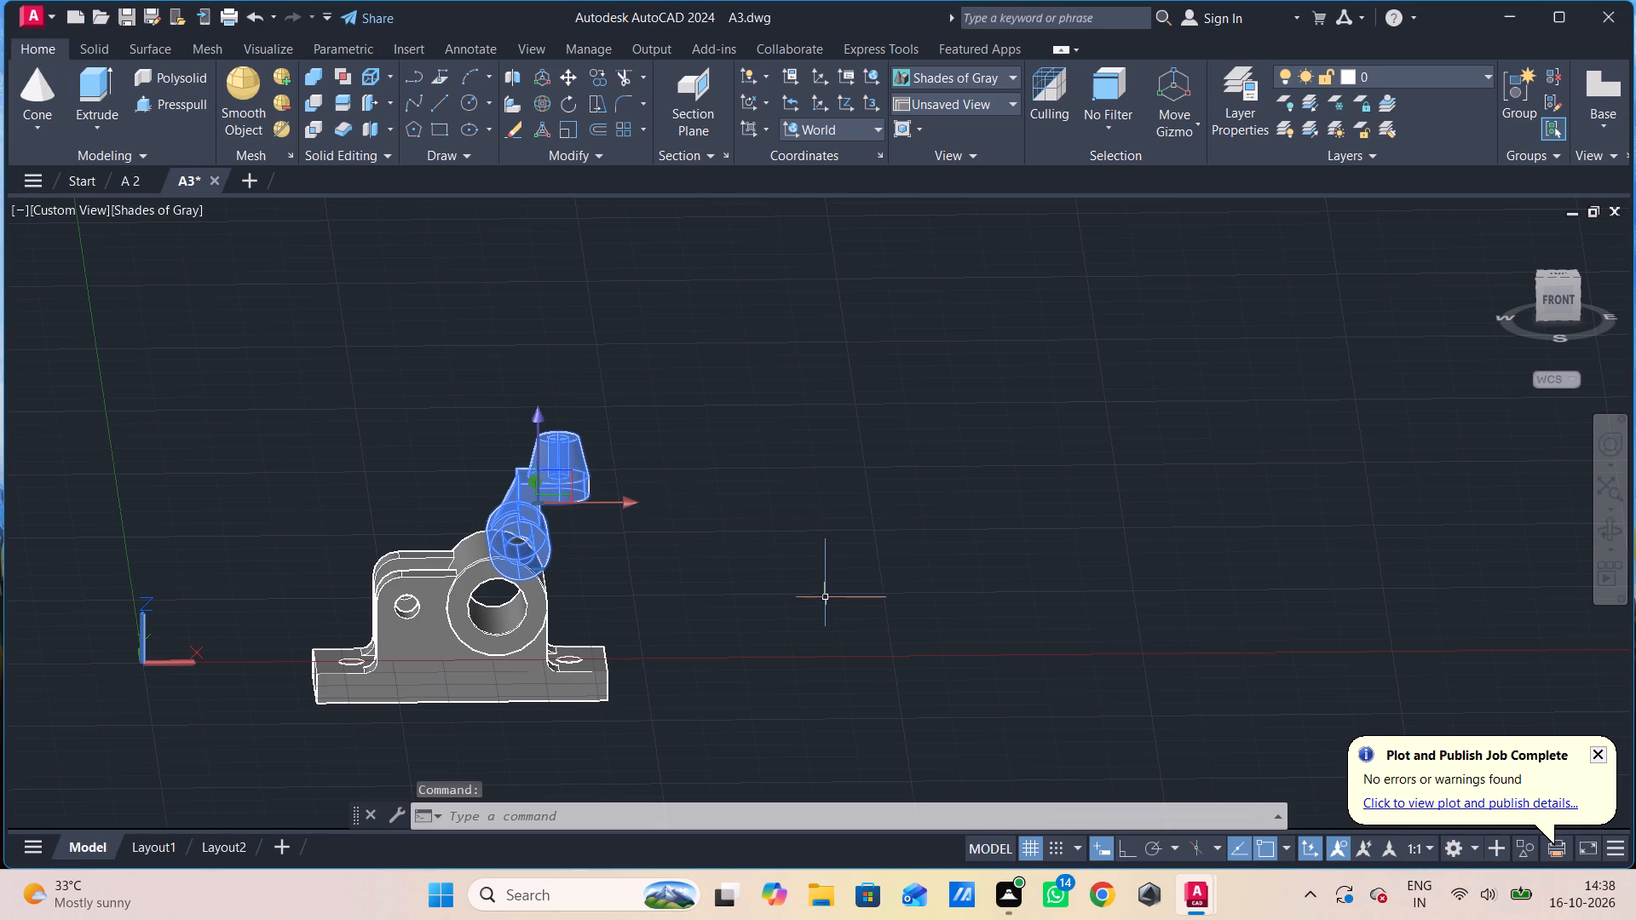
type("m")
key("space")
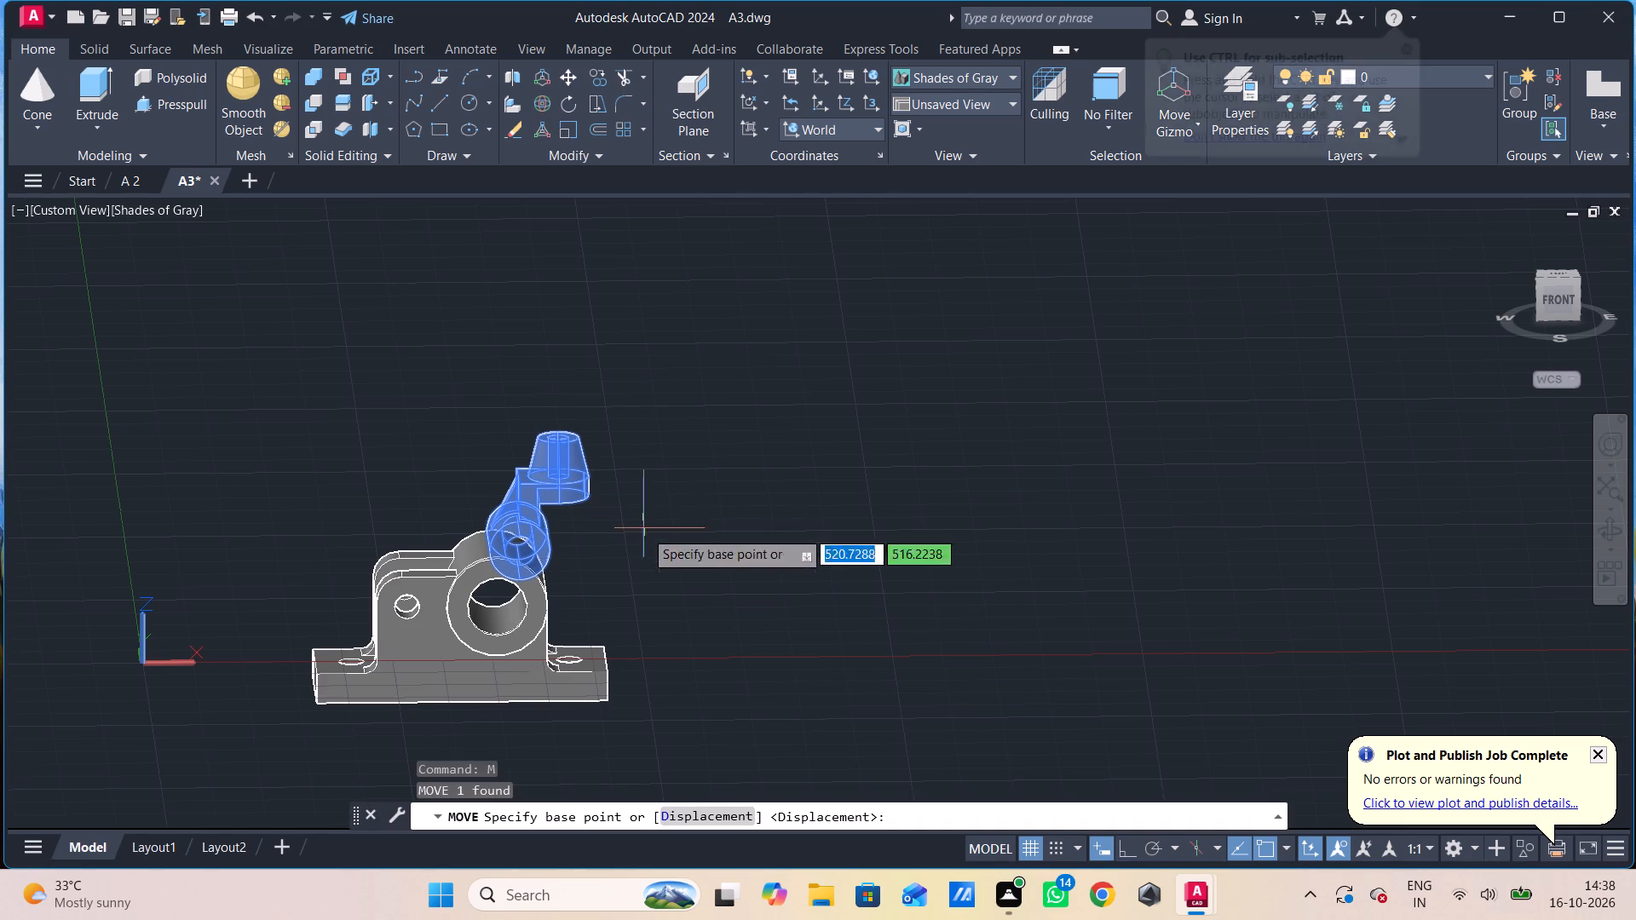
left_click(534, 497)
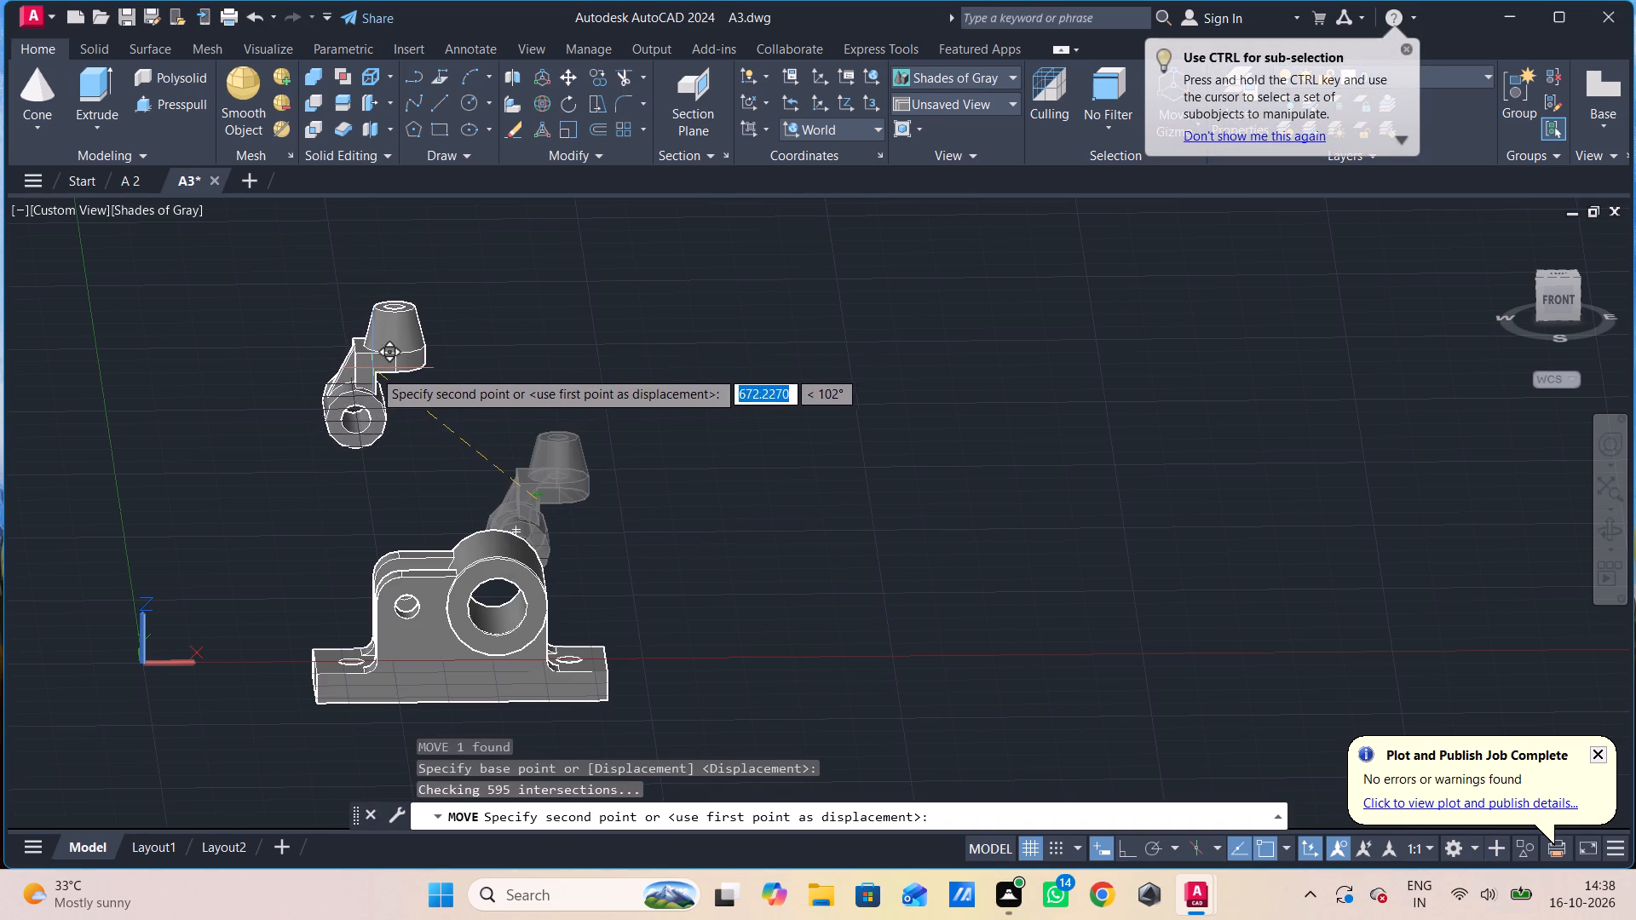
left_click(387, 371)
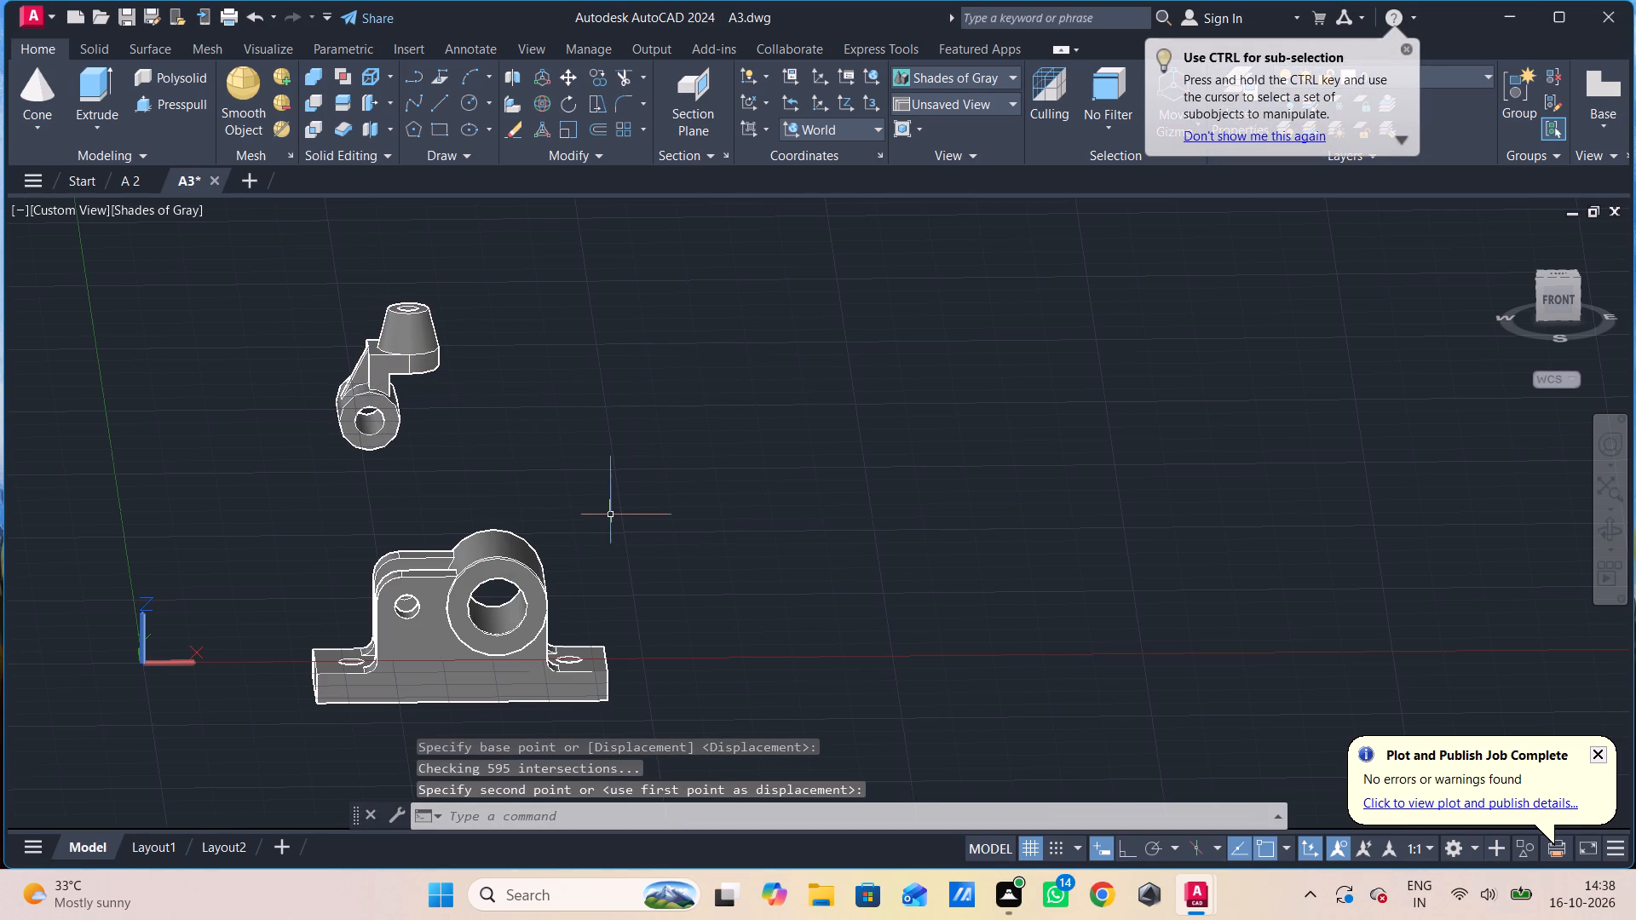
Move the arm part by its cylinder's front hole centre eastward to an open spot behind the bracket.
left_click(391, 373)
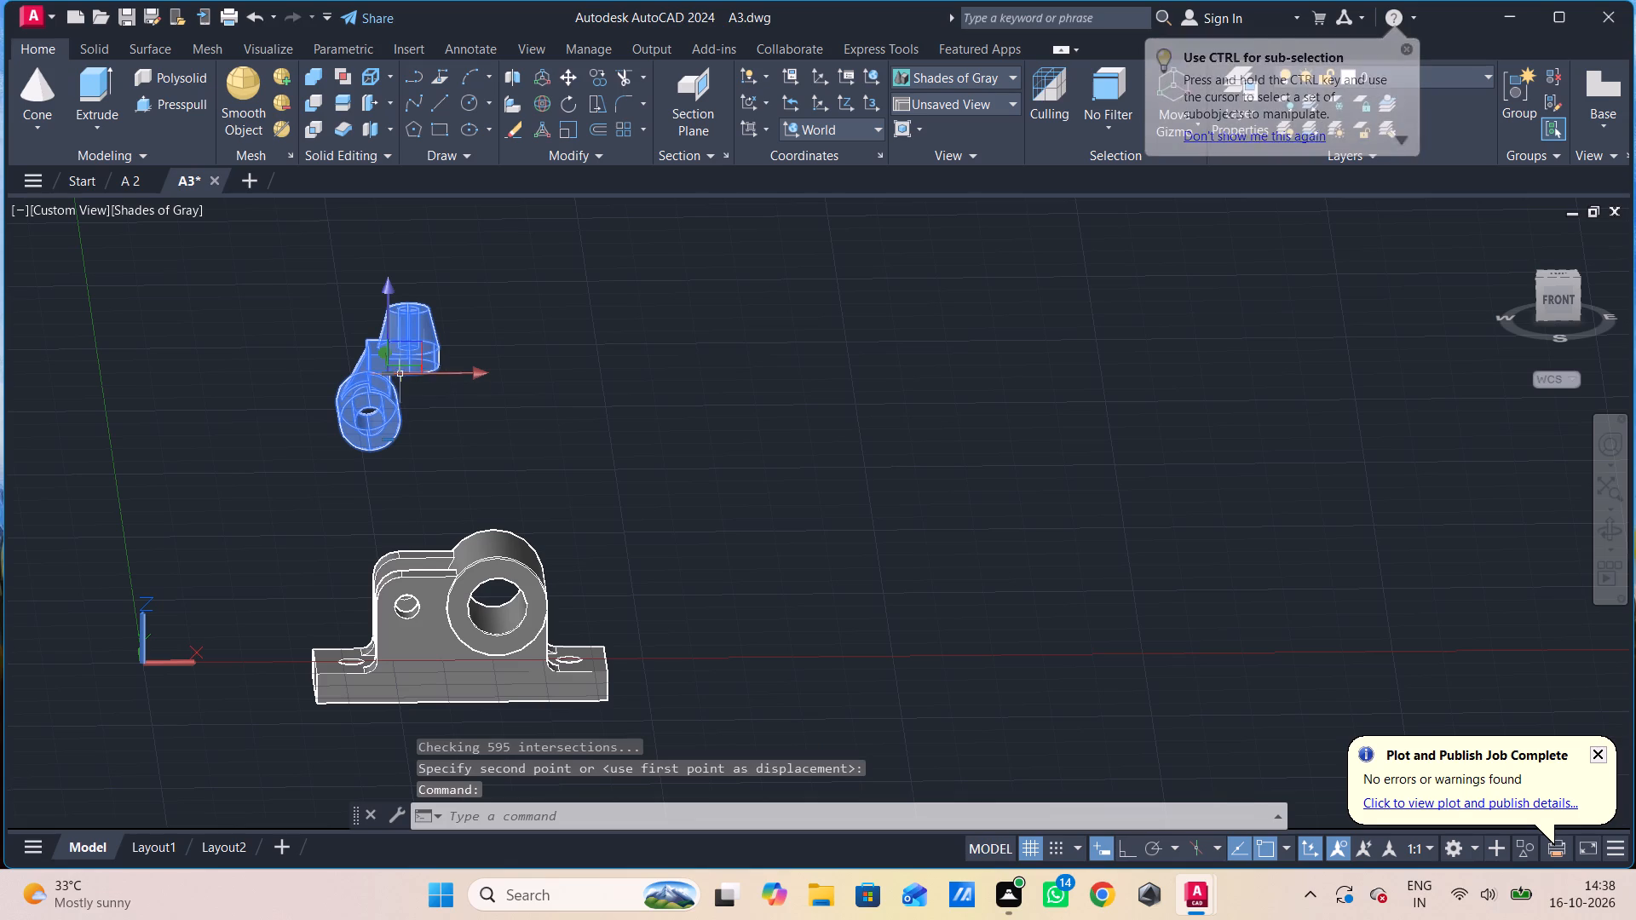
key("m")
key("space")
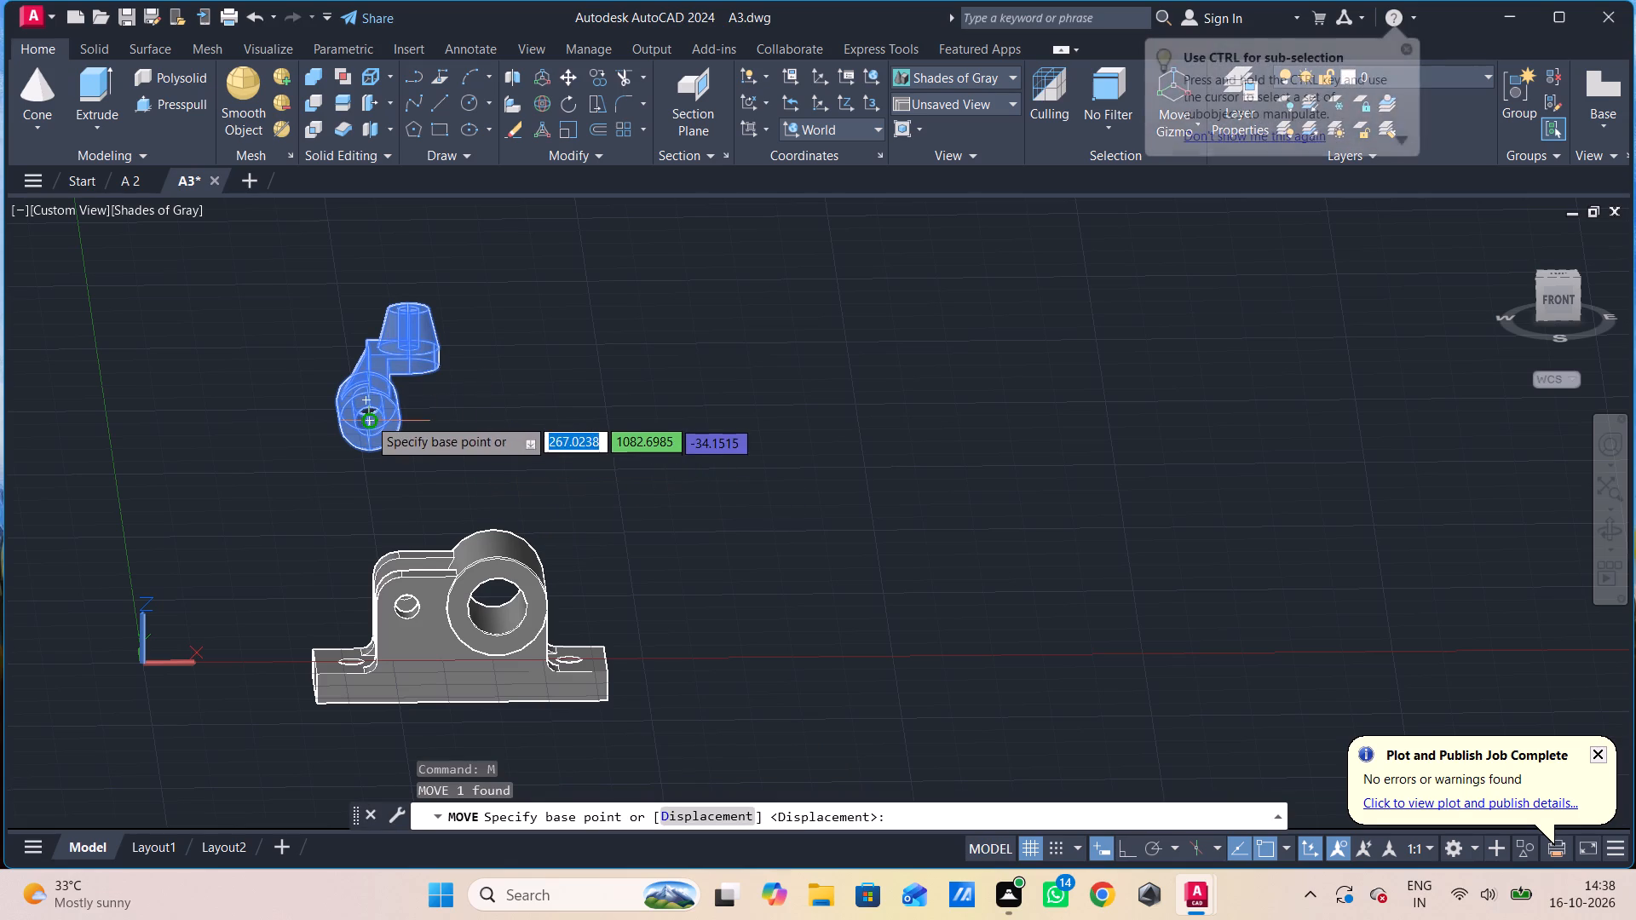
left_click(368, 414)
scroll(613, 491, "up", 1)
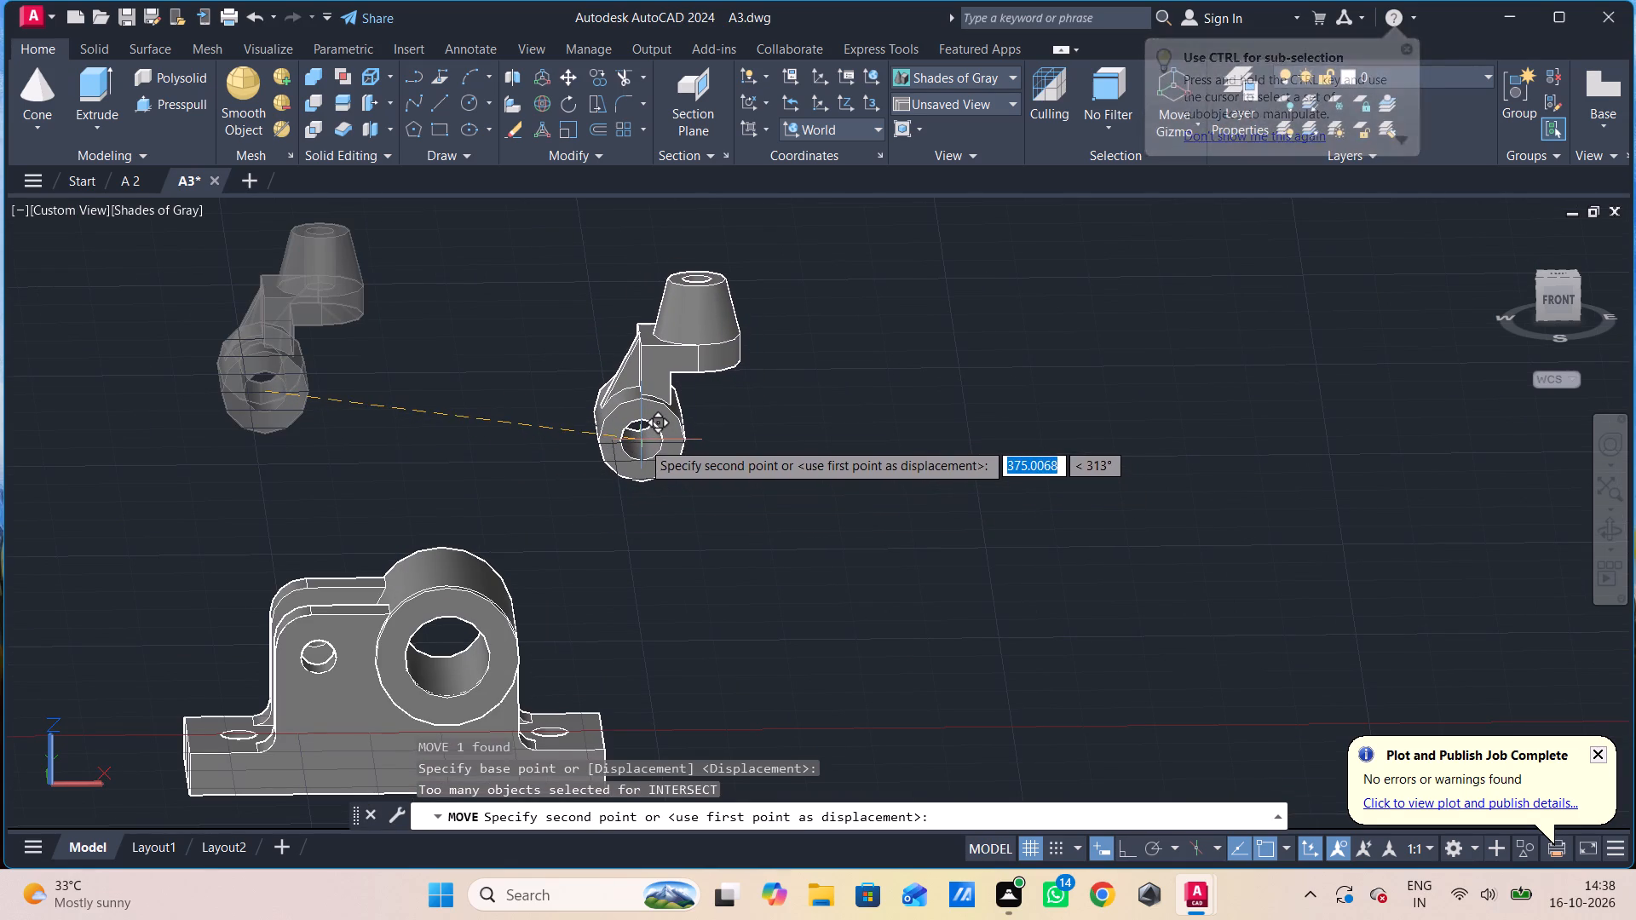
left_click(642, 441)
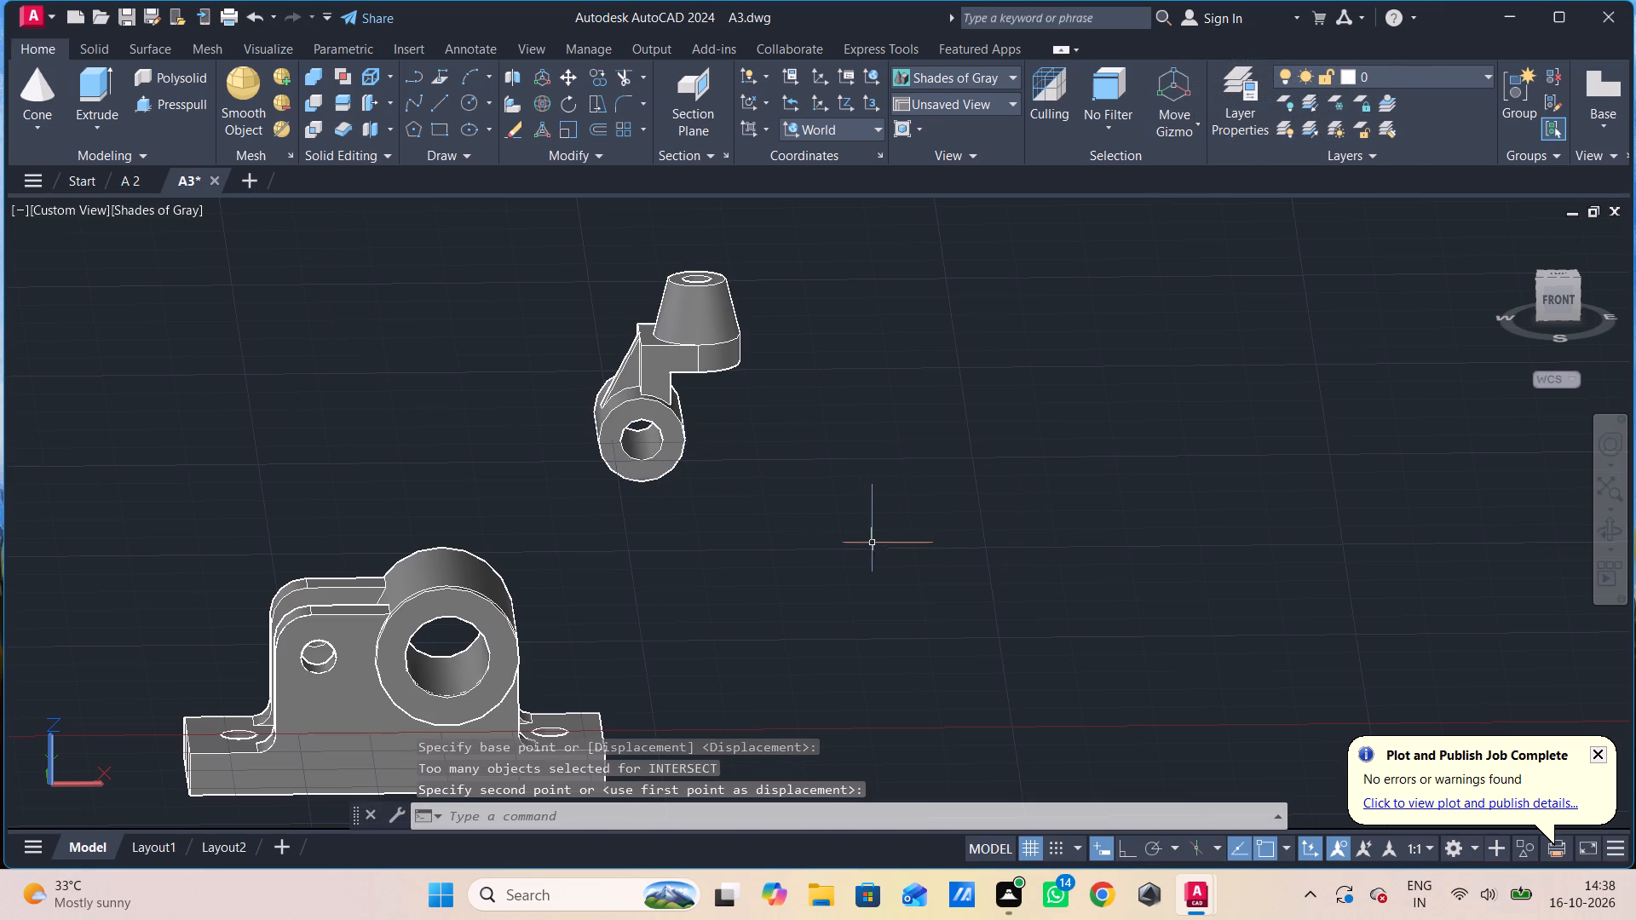
Set the model view to SW Isometric.
scroll(856, 522, "down", 1)
middle_click_drag(813, 431, 800, 415)
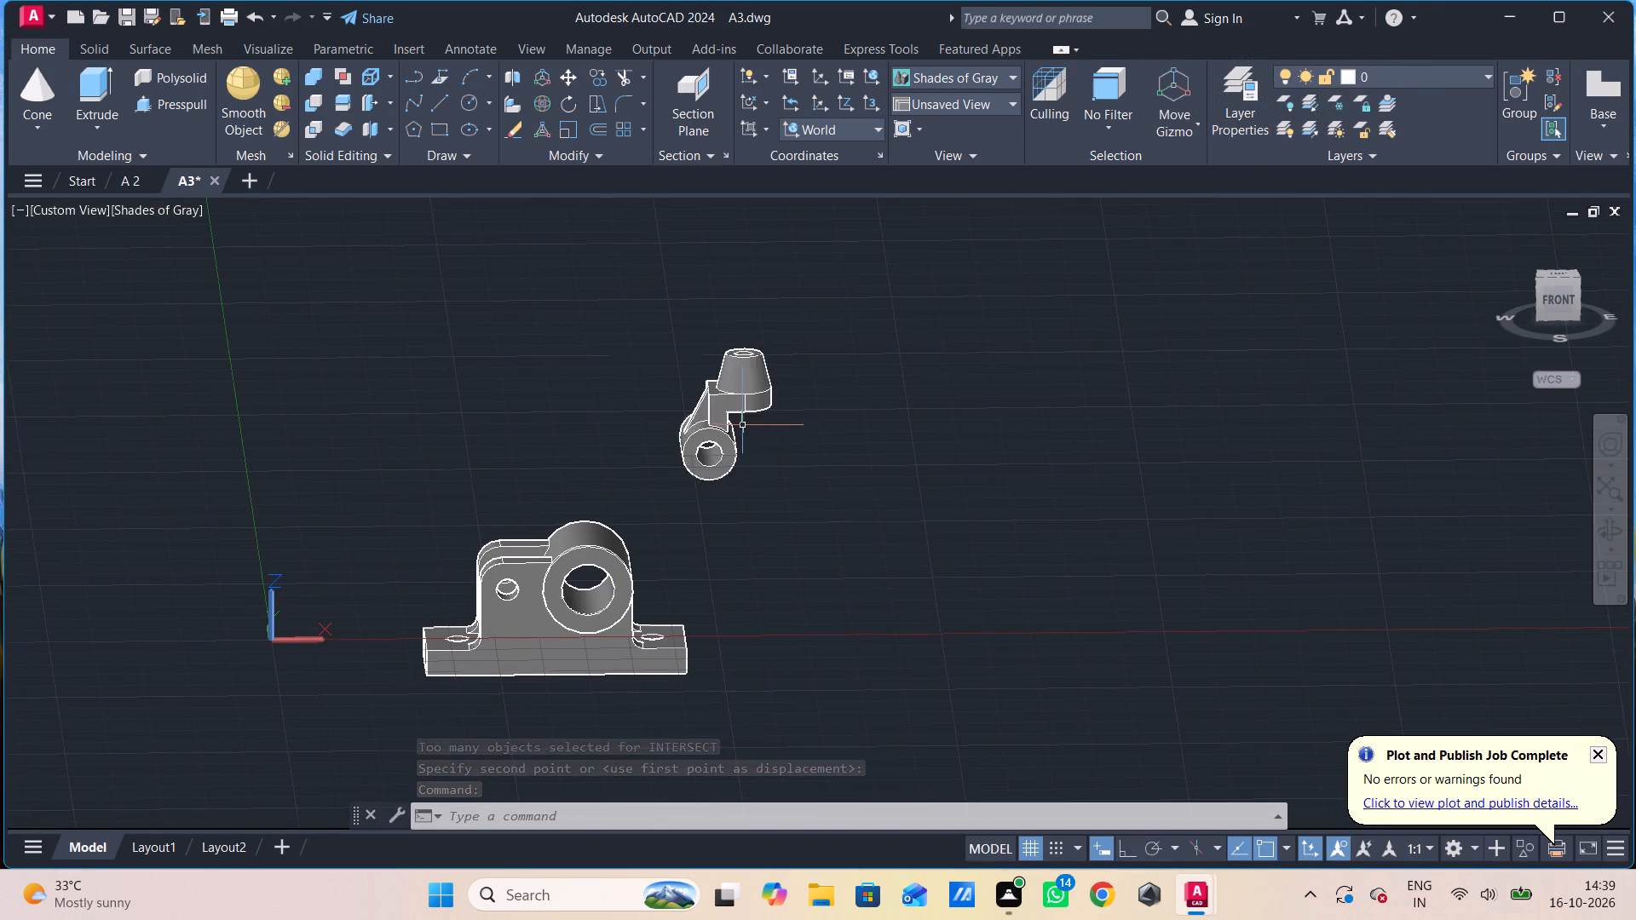
middle_click_drag(743, 419, 842, 420, "shift")
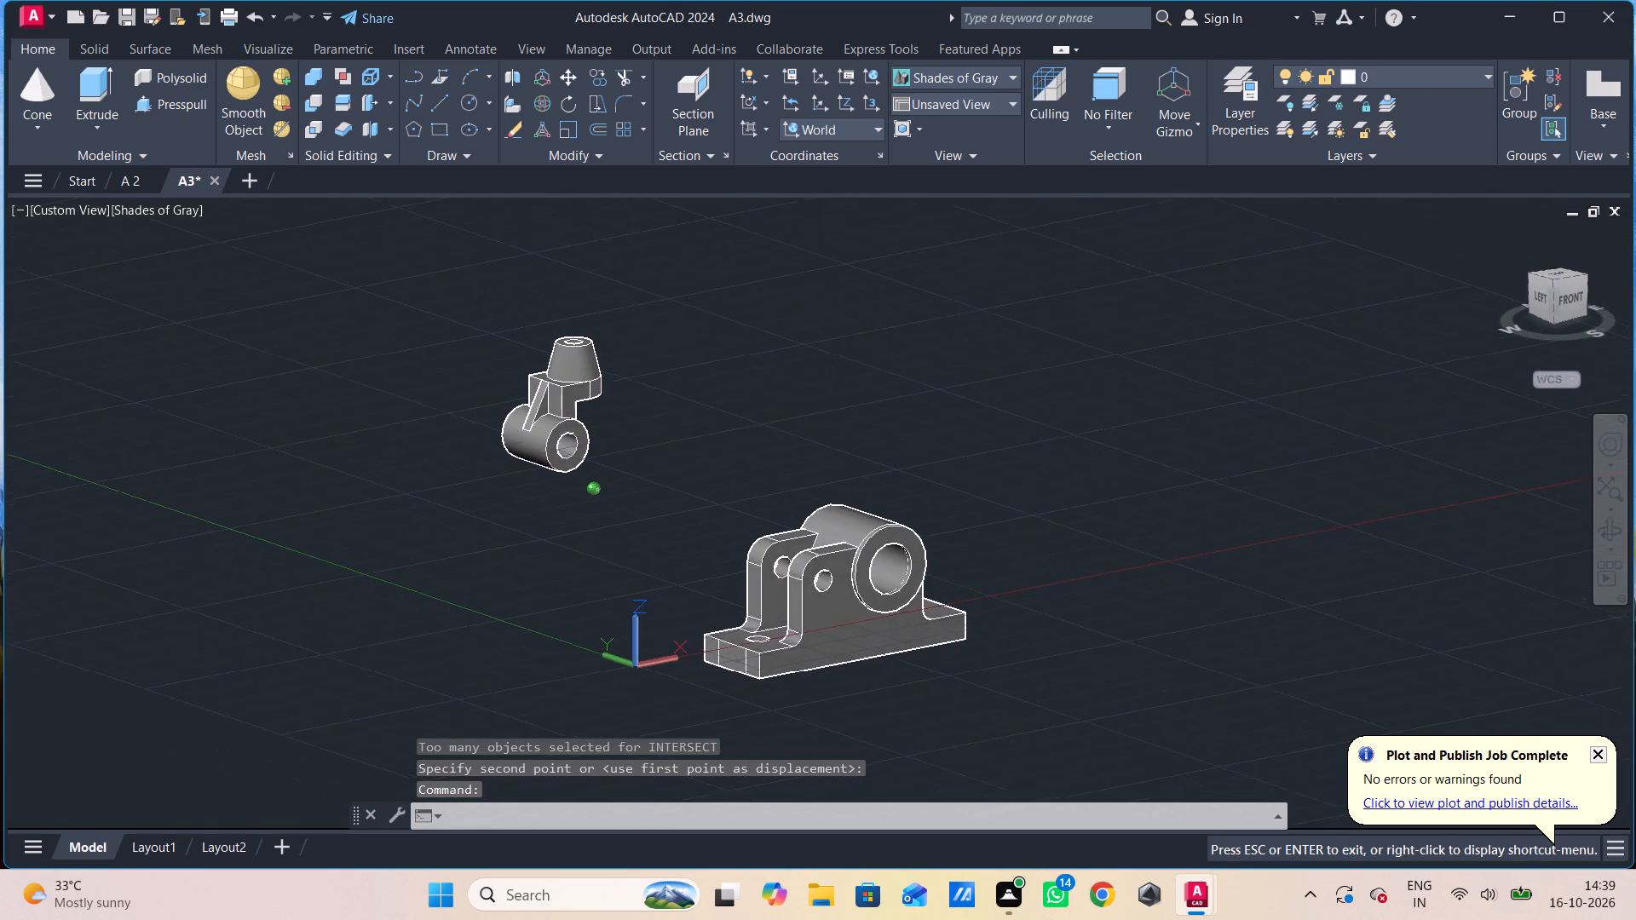
middle_click_drag(842, 420, 838, 420, "shift")
middle_click_drag(827, 399, 758, 420, "shift")
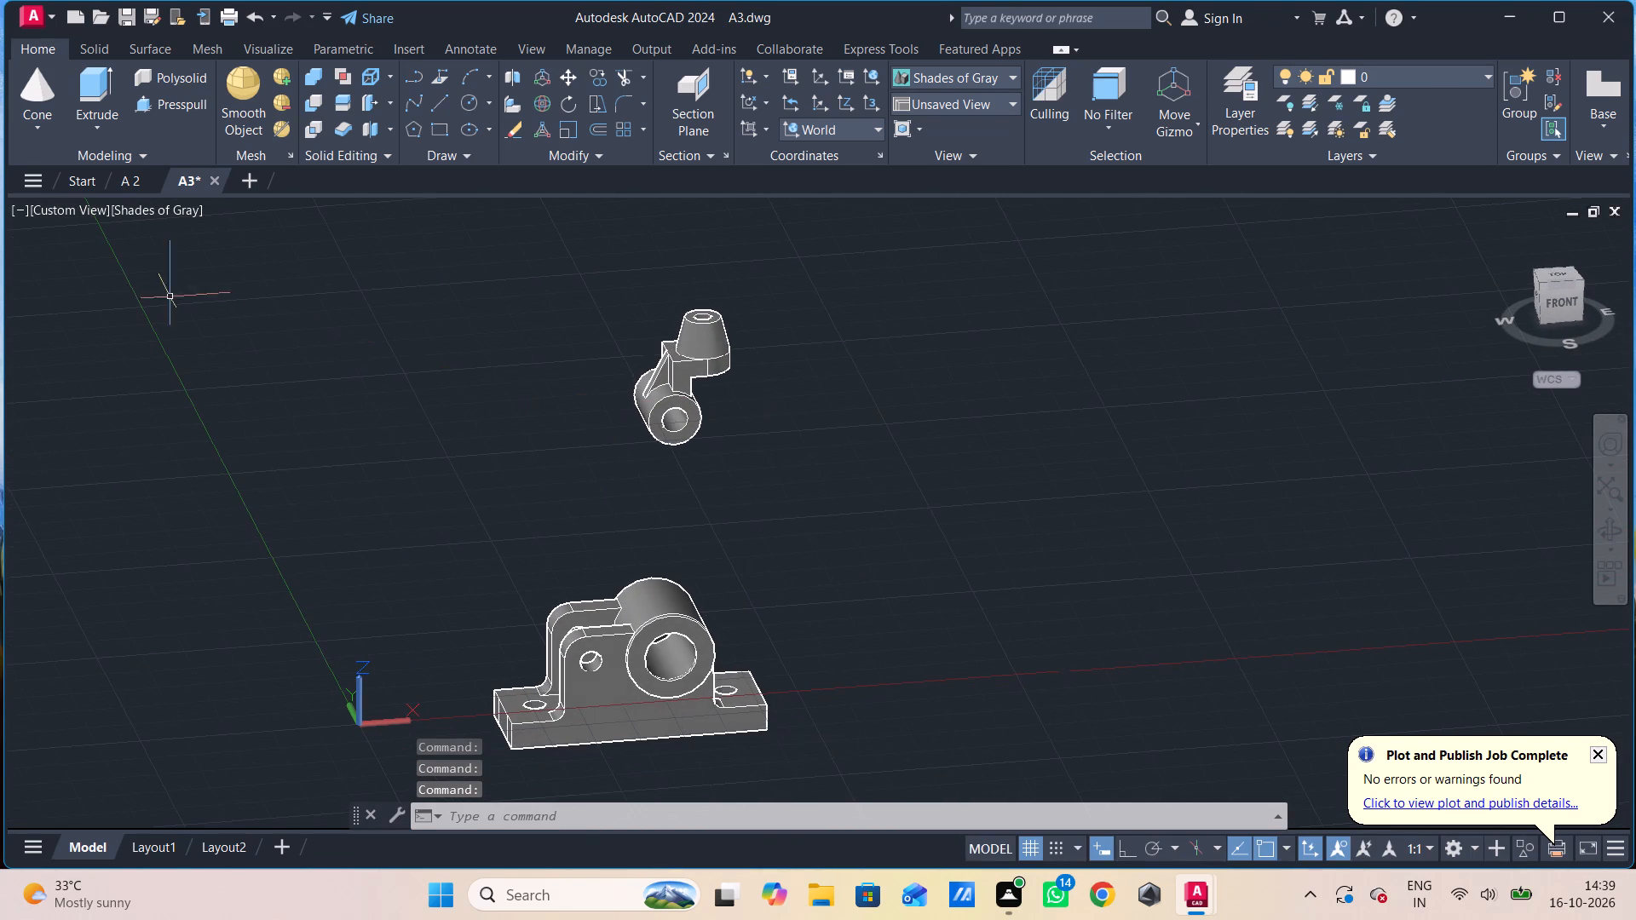
left_click(153, 218)
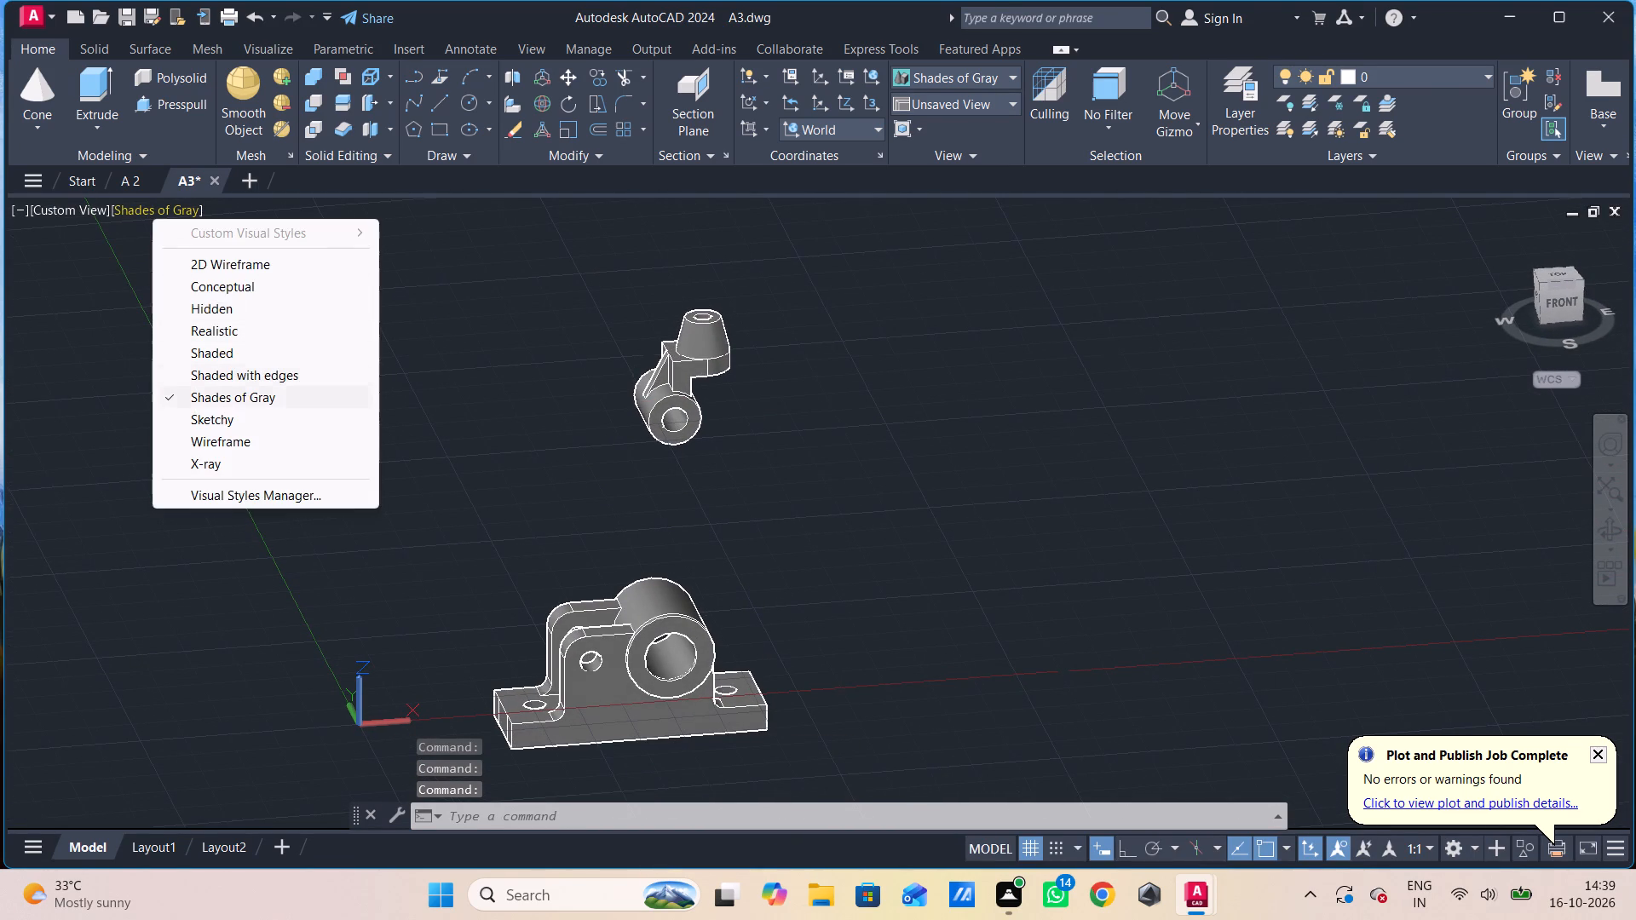
left_click(78, 204)
left_click(78, 215)
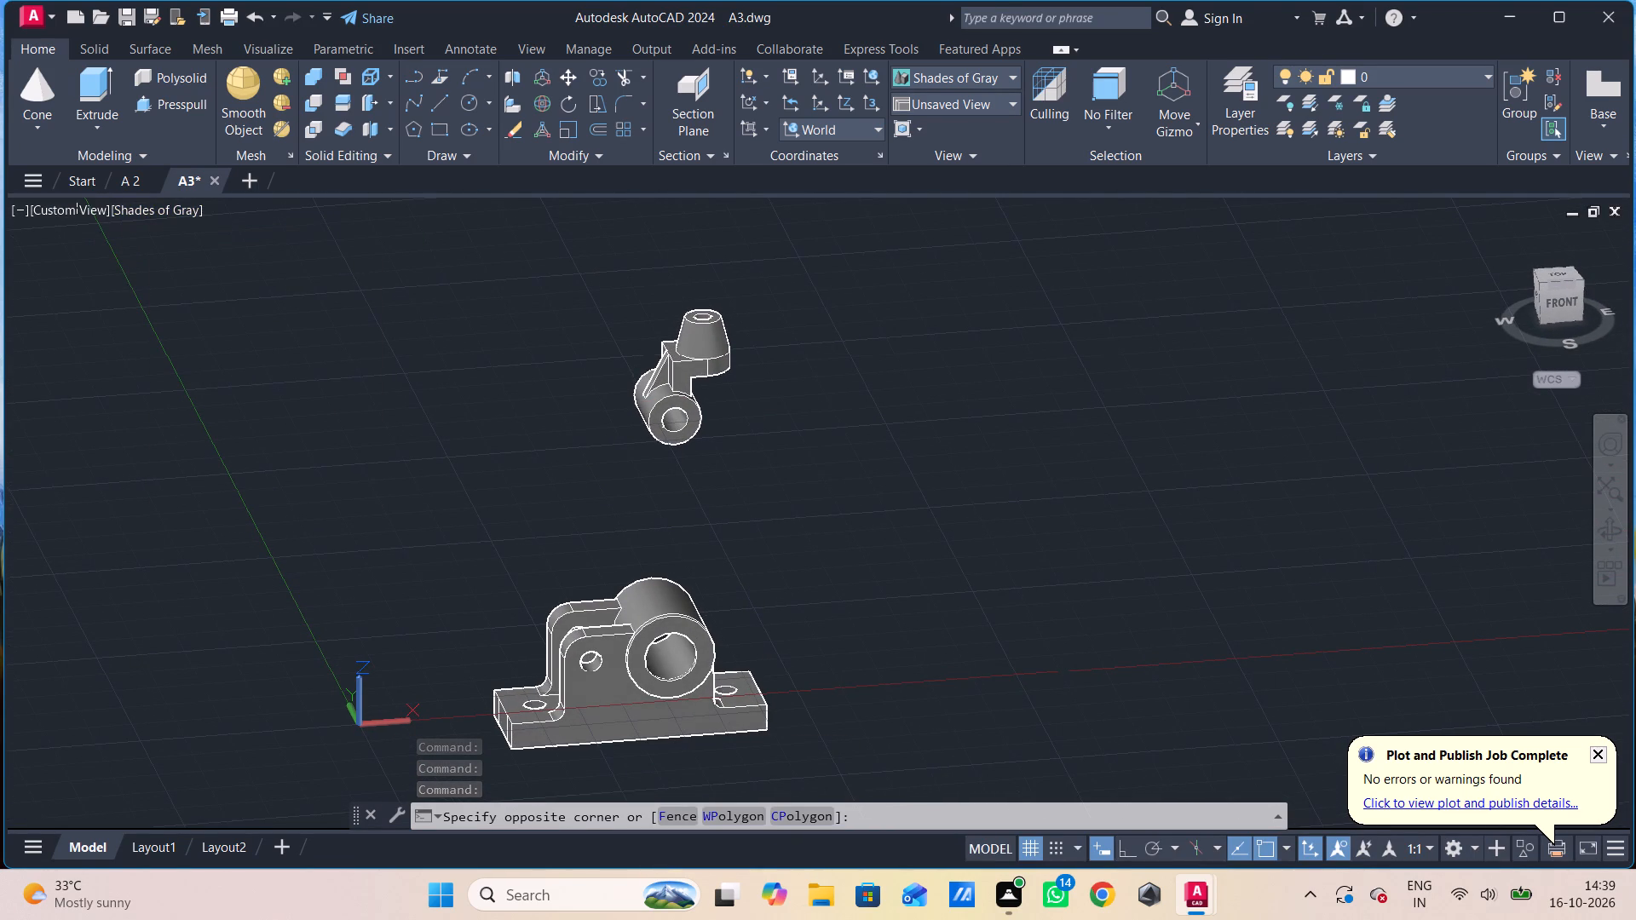
left_click(81, 201)
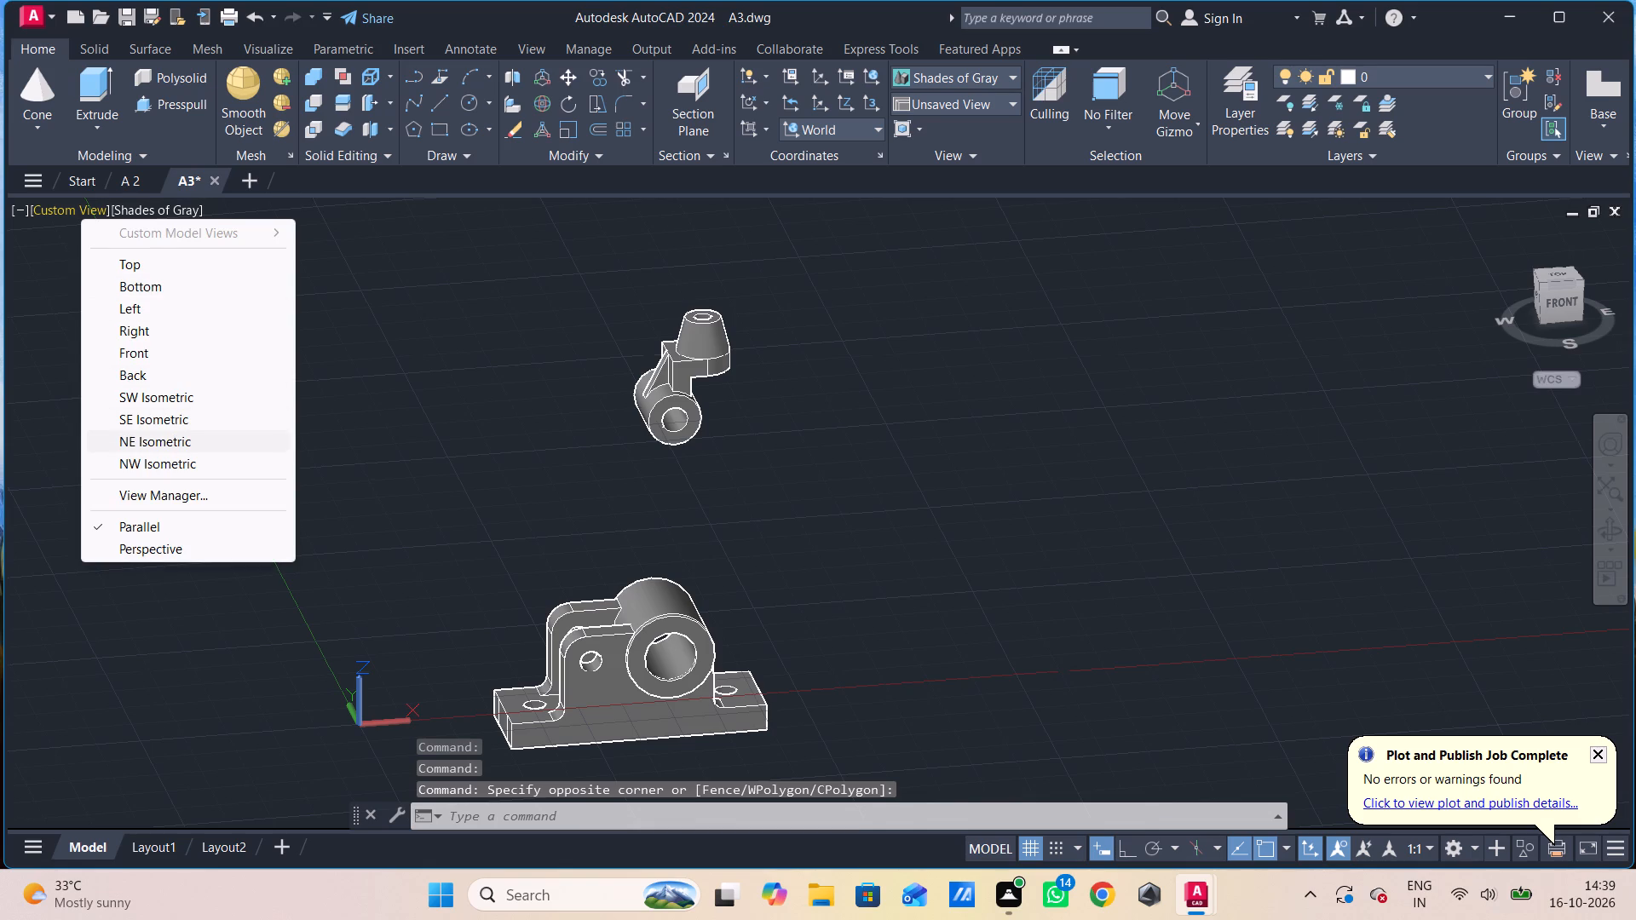
left_click(159, 398)
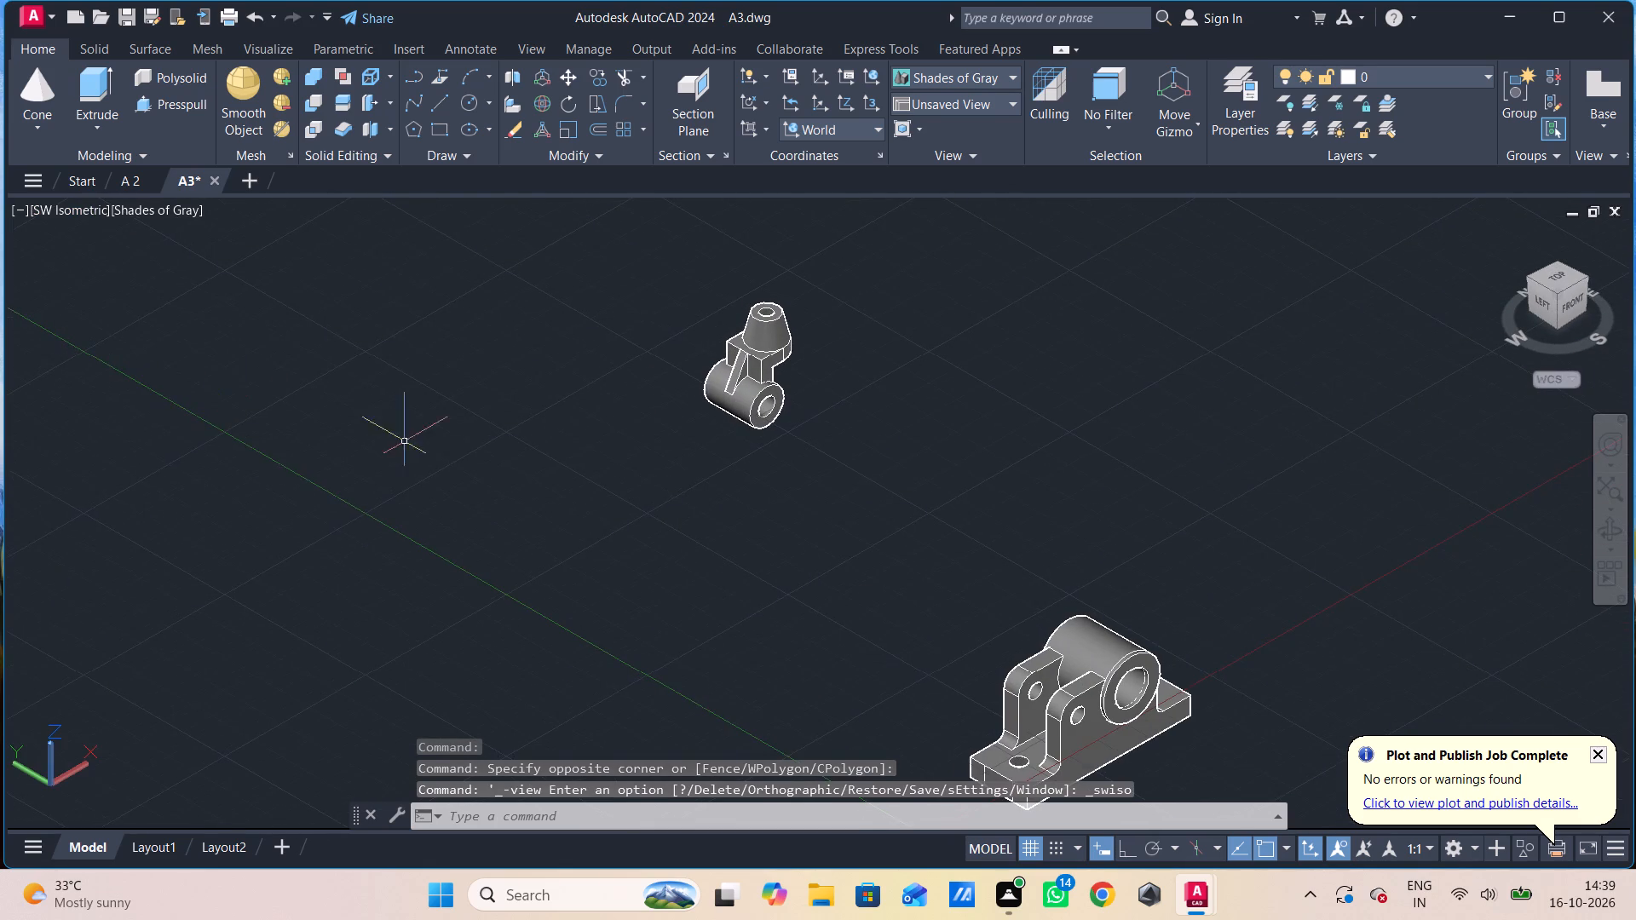
Move the arm part by its cylinder's front hole centre closer to the bracket, leaving a clear gap behind the bracket's cylinder.
left_click(745, 404)
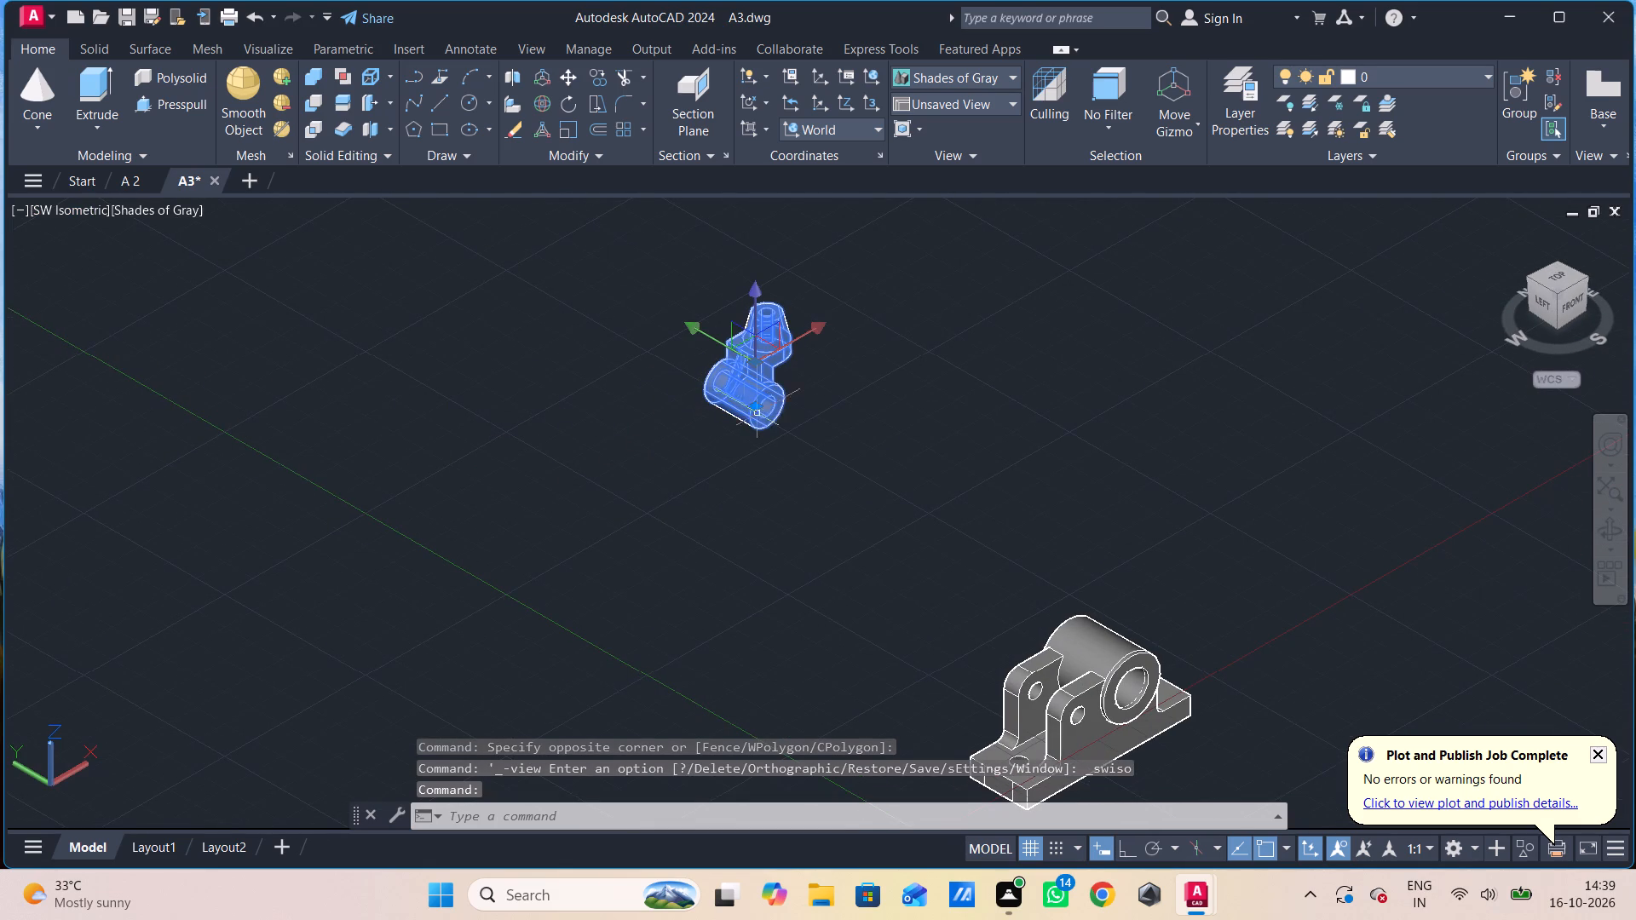
key("m")
key("space")
left_click_drag(758, 389, 771, 413)
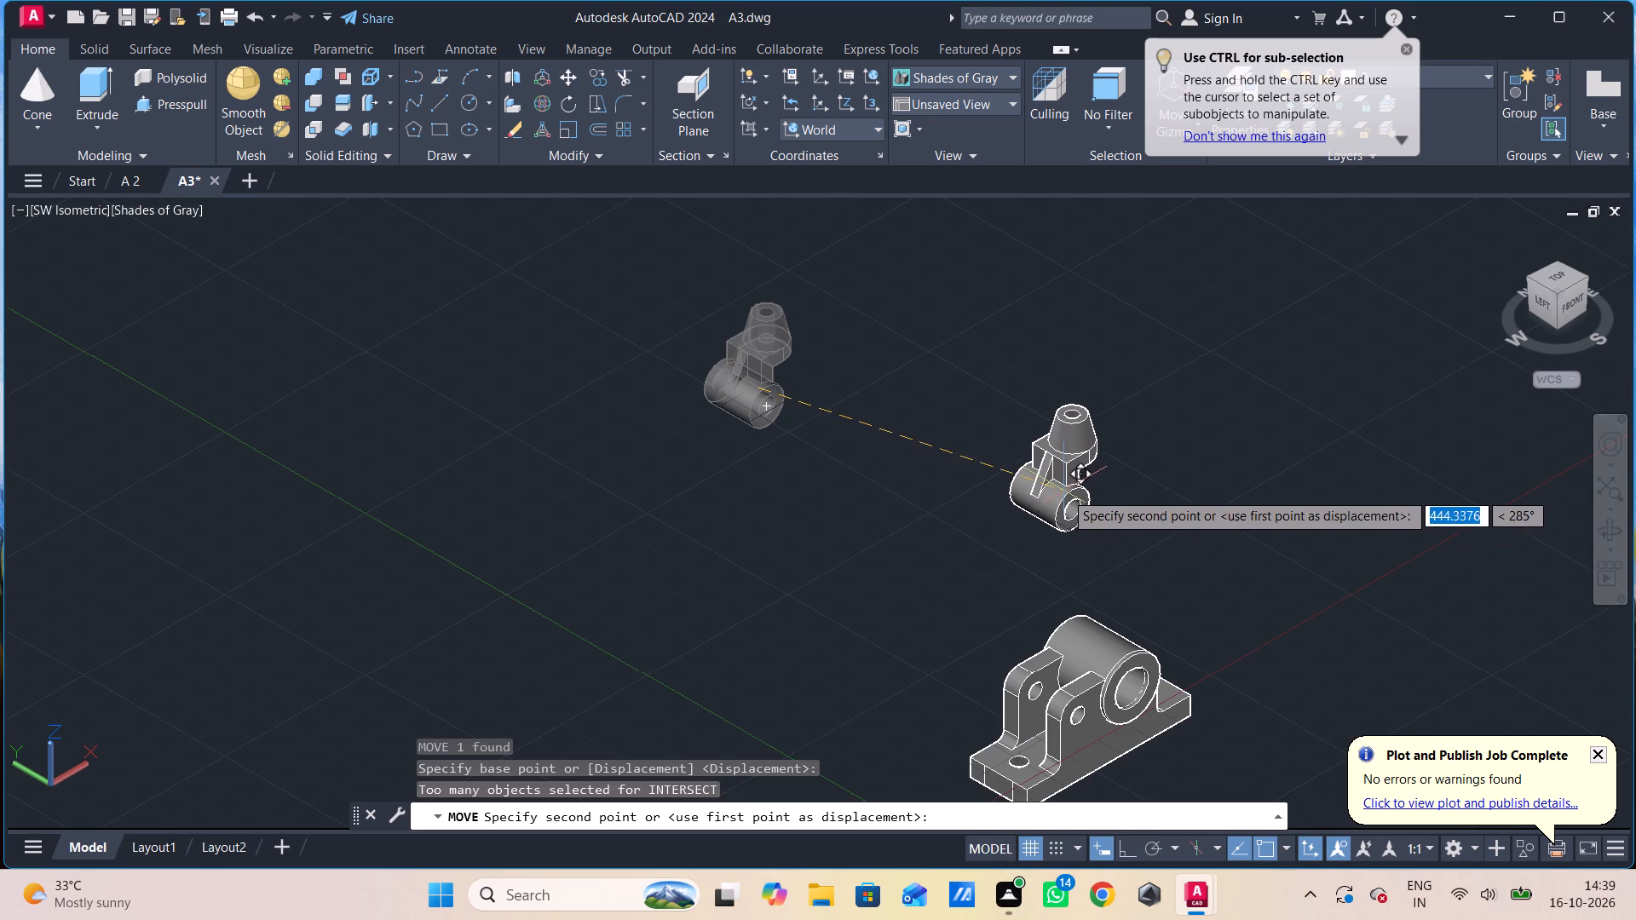
left_click(1064, 486)
middle_click_drag(1087, 515, 1005, 395)
scroll(991, 394, "up", 3)
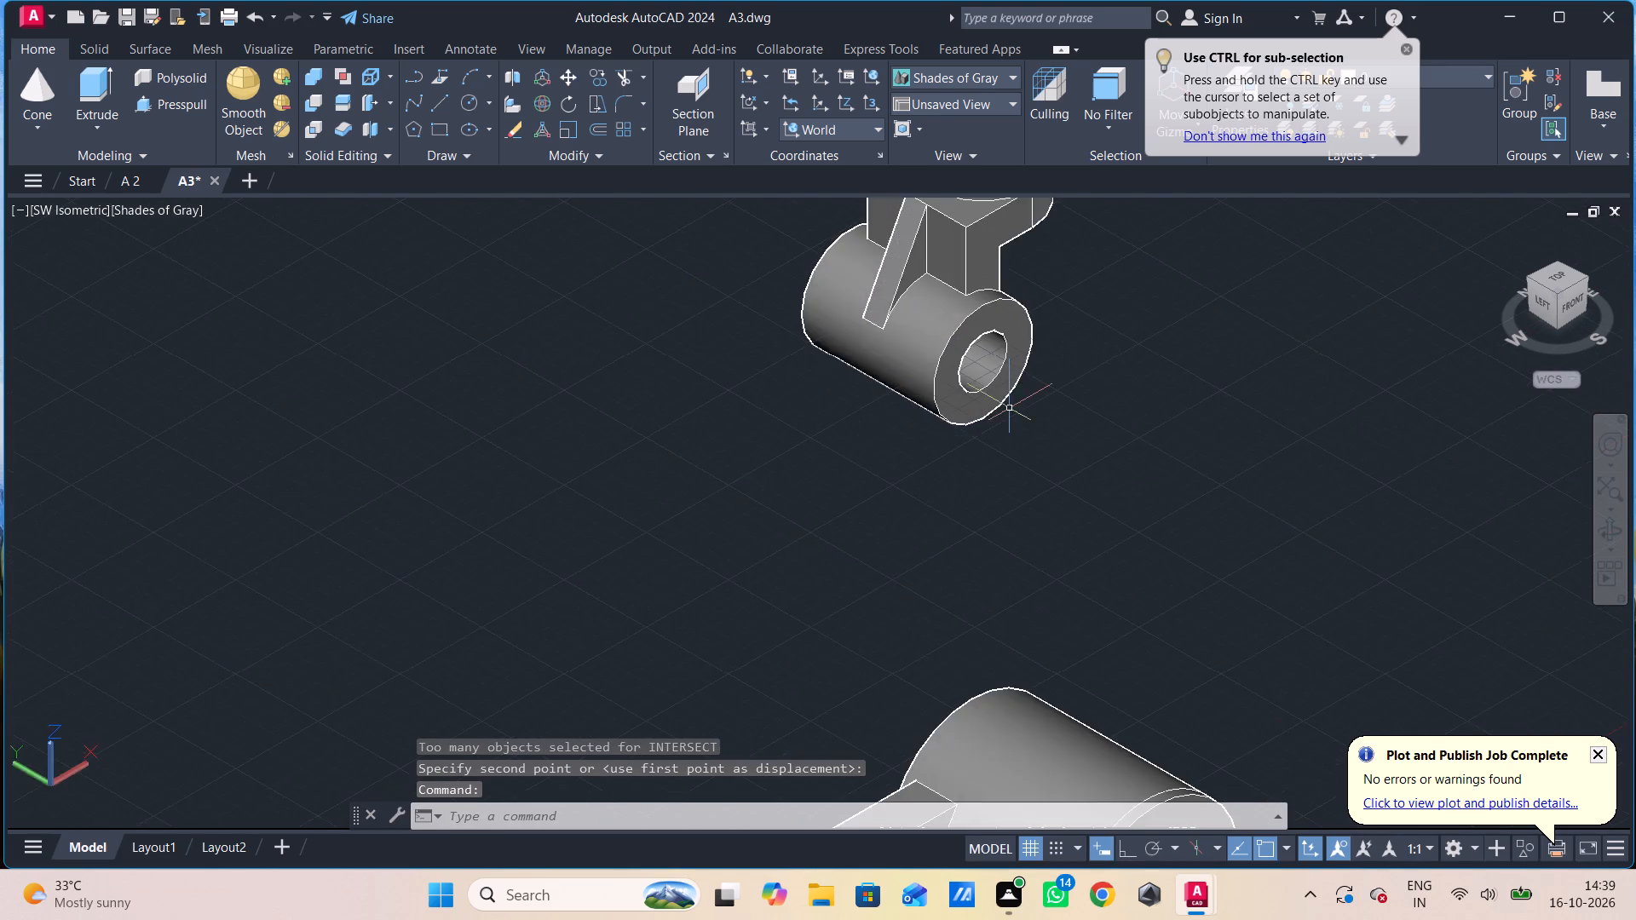
scroll(1010, 410, "down", 2)
middle_click_drag(963, 383, 862, 373)
middle_click_drag(861, 373, 790, 353)
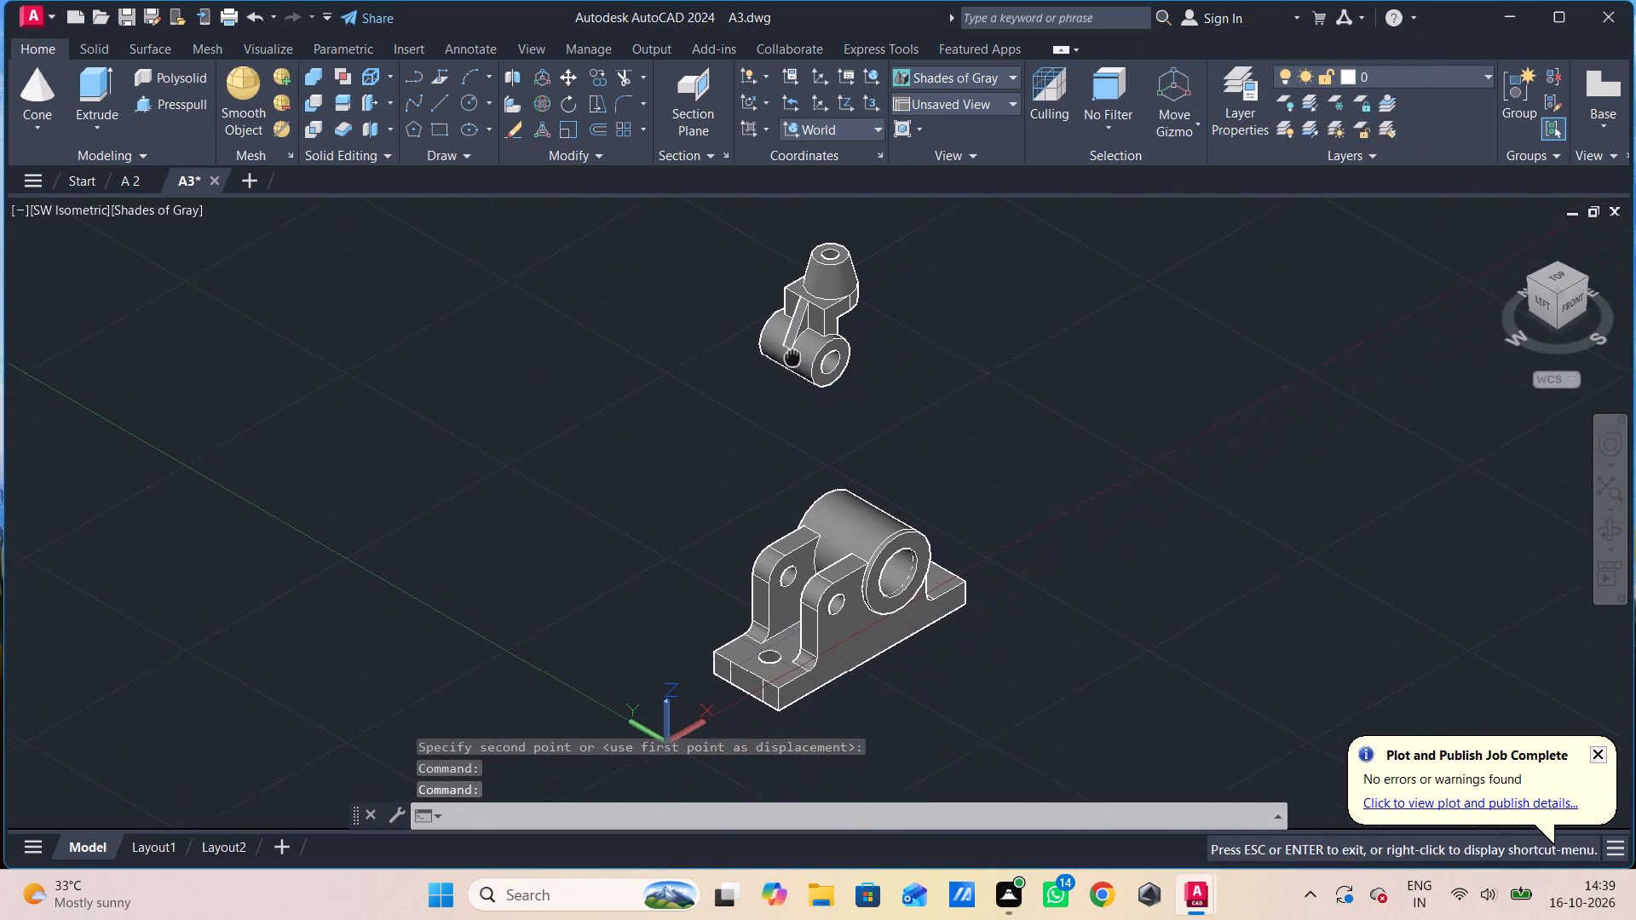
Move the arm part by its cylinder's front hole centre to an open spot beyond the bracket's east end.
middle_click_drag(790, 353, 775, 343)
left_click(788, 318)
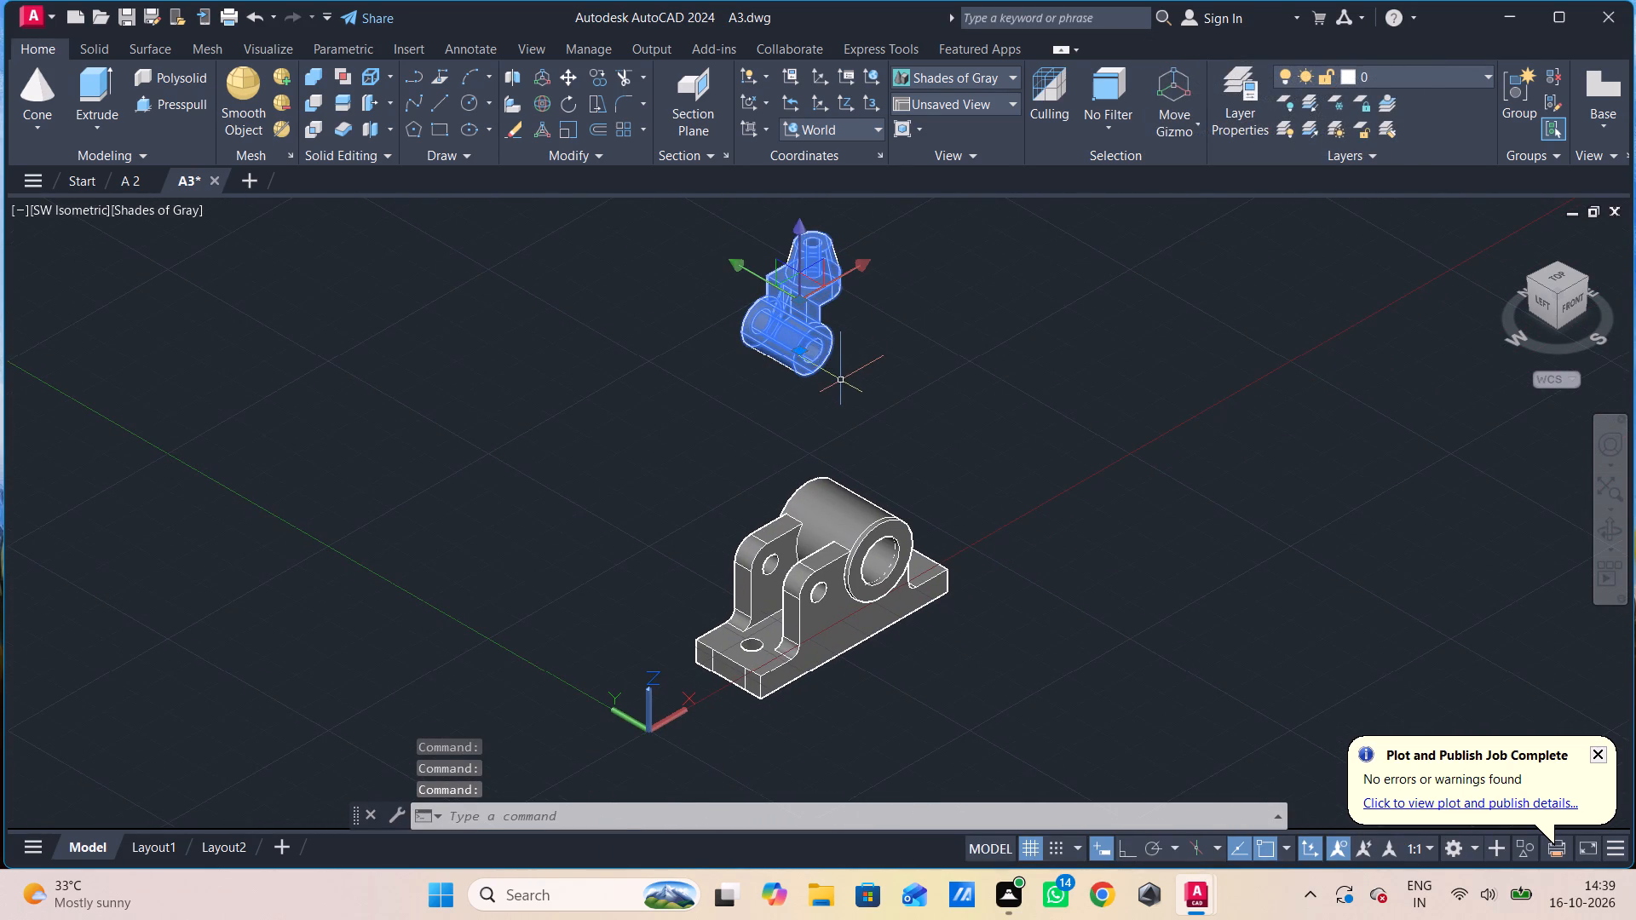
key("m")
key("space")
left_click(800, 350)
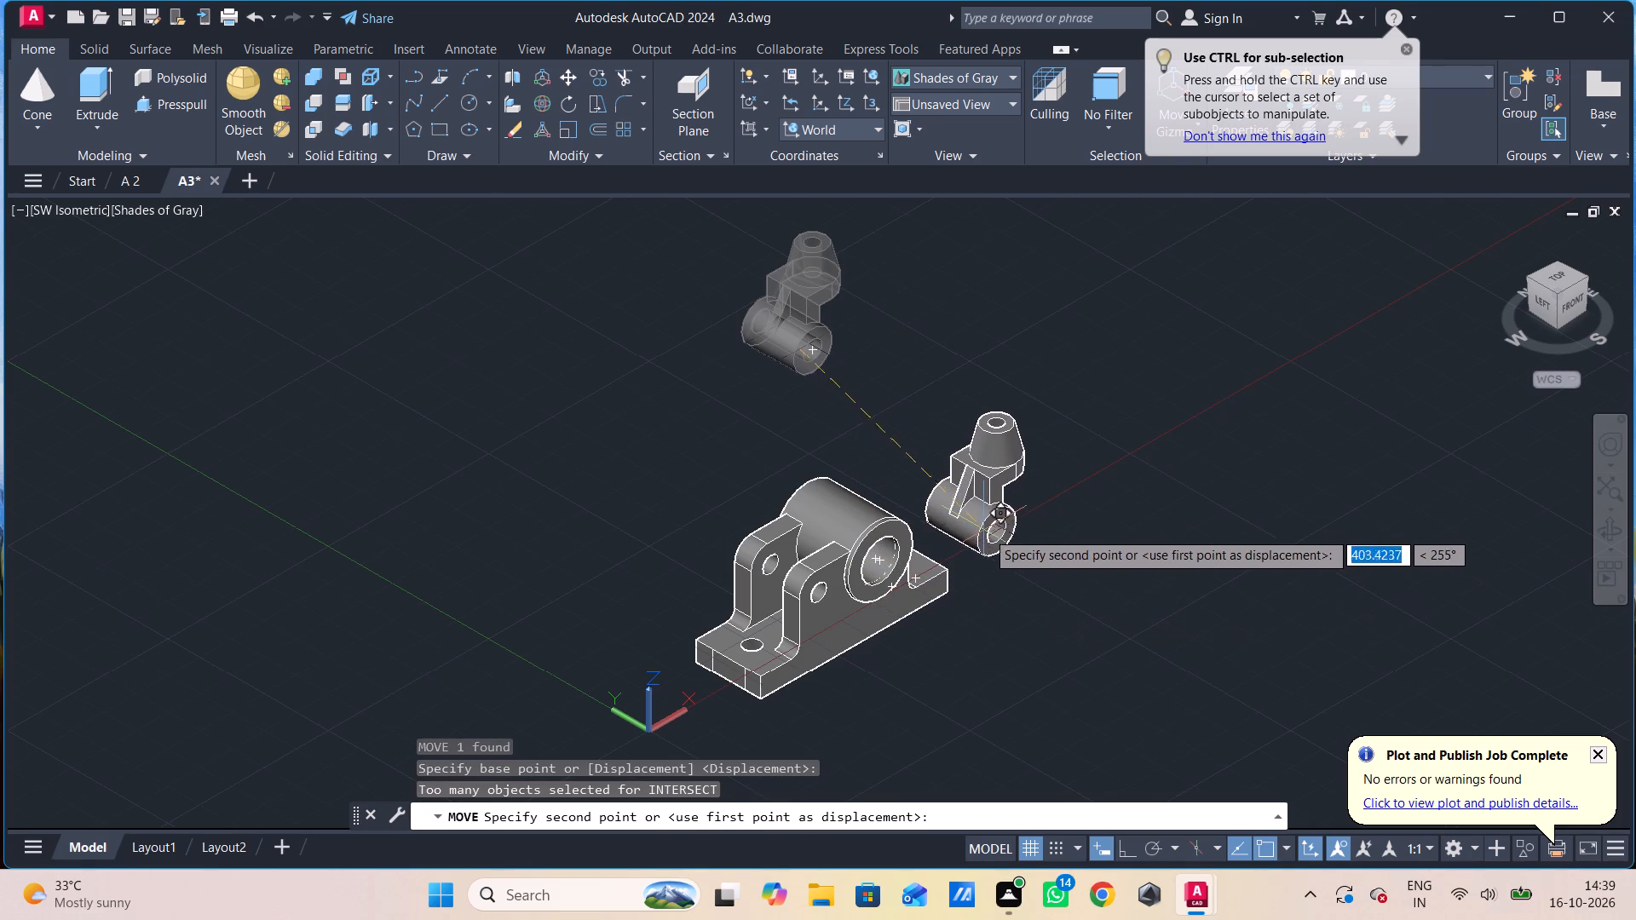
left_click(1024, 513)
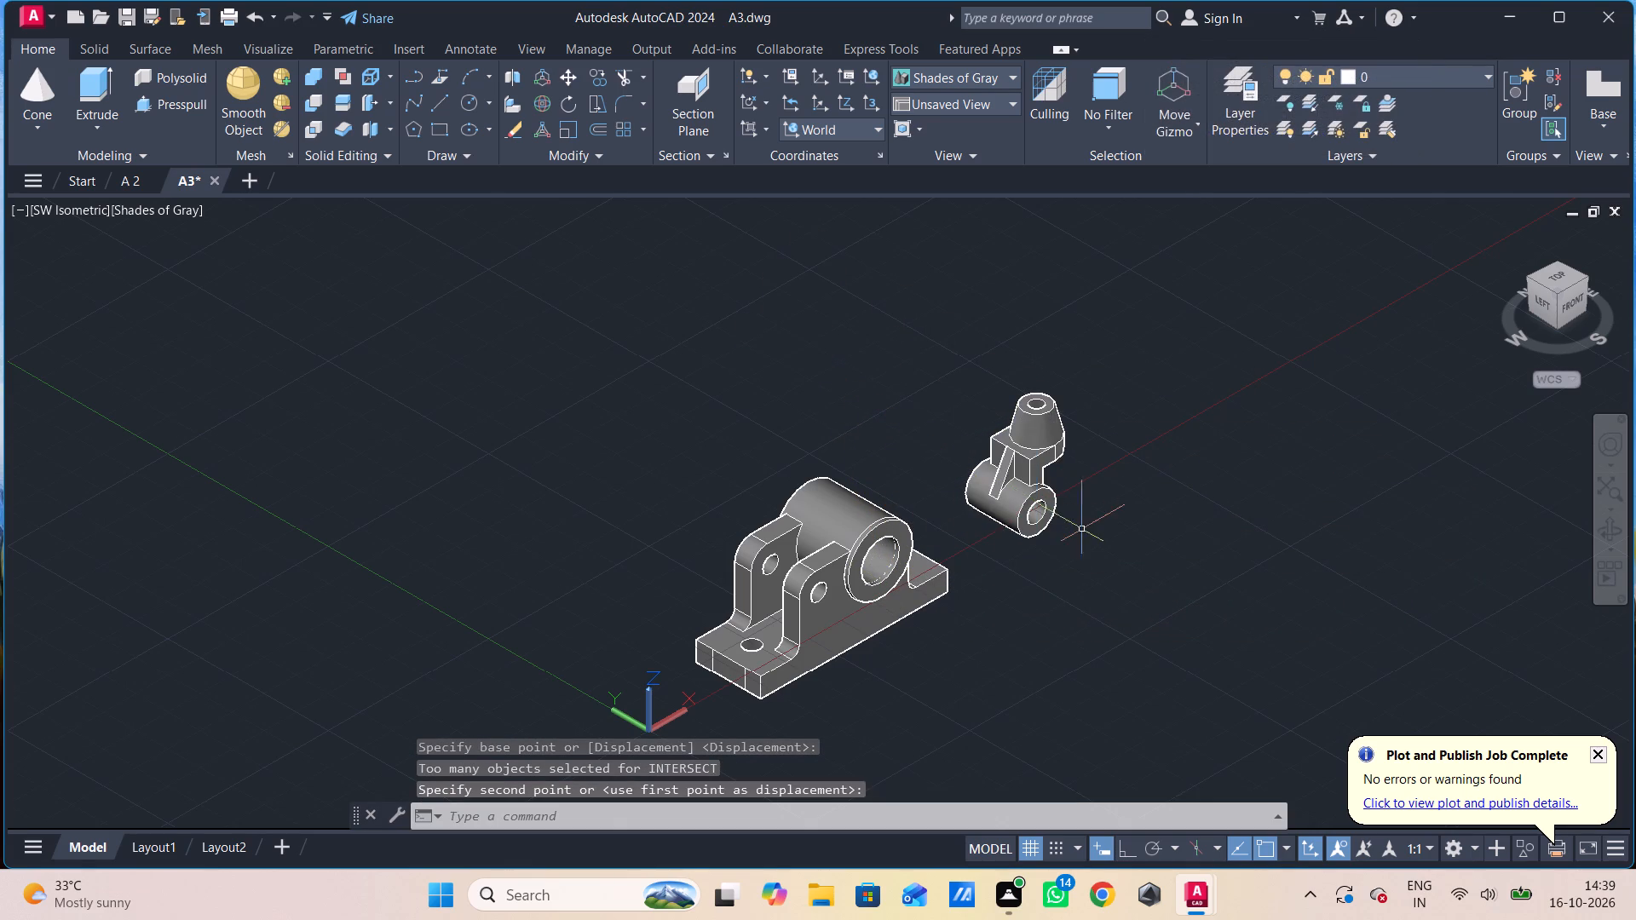
Examine the arrangement of the bracket and the arm part from a low front view and from the Top view.
middle_click_drag(1094, 532, 1000, 433, "shift")
middle_click(988, 467, "shift")
middle_click_drag(970, 488, 965, 491, "shift")
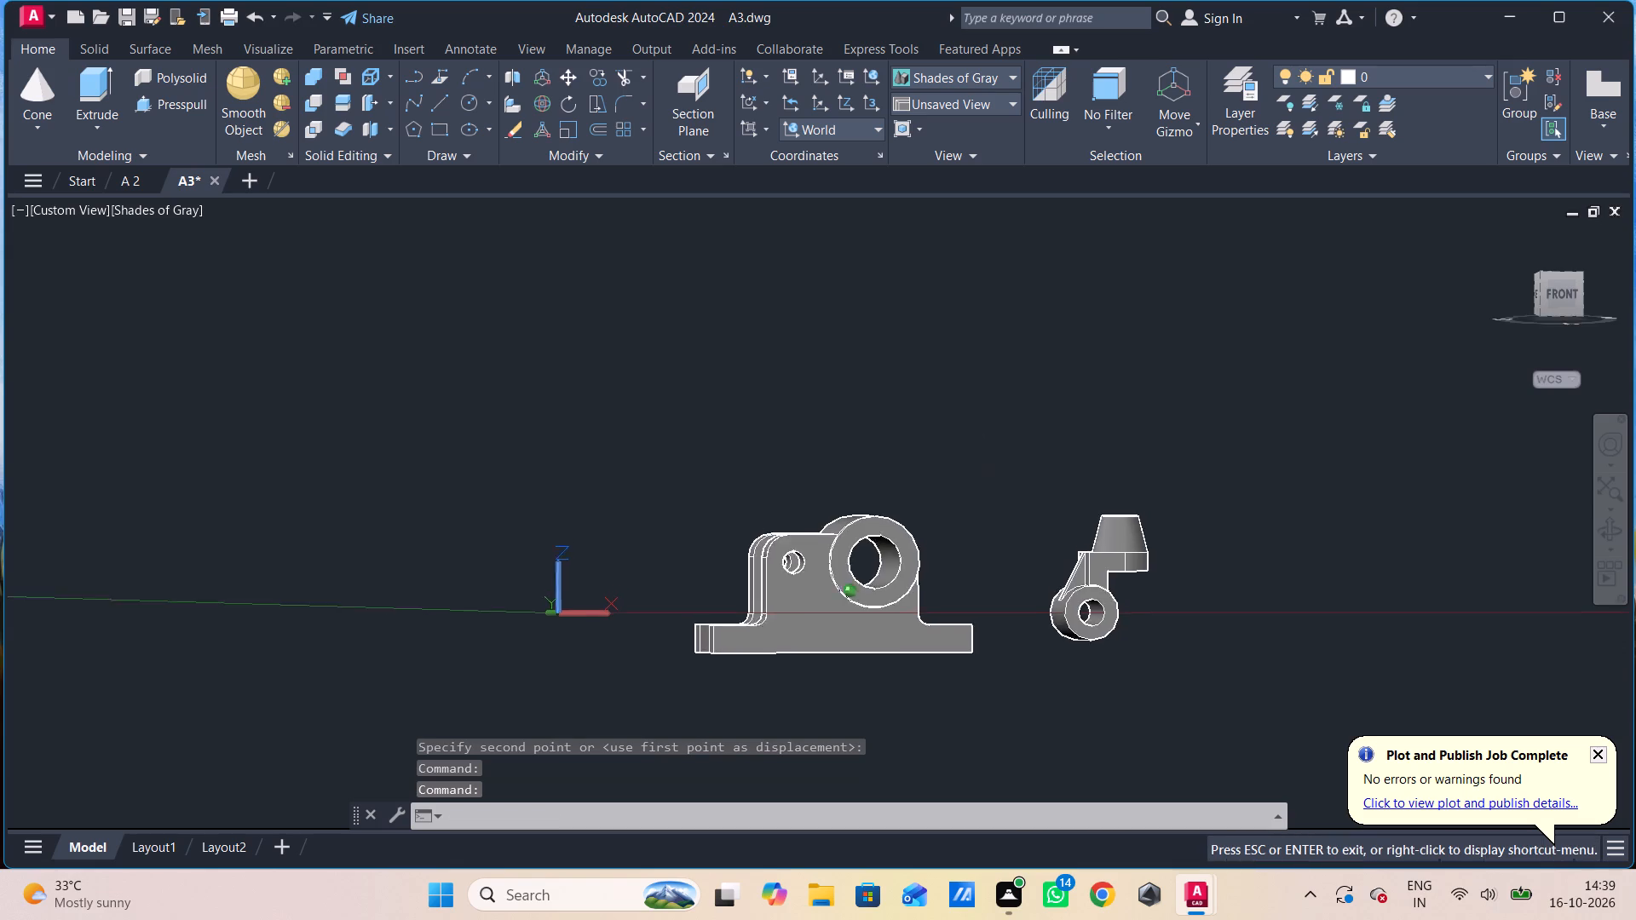
middle_click_drag(965, 491, 917, 490, "shift")
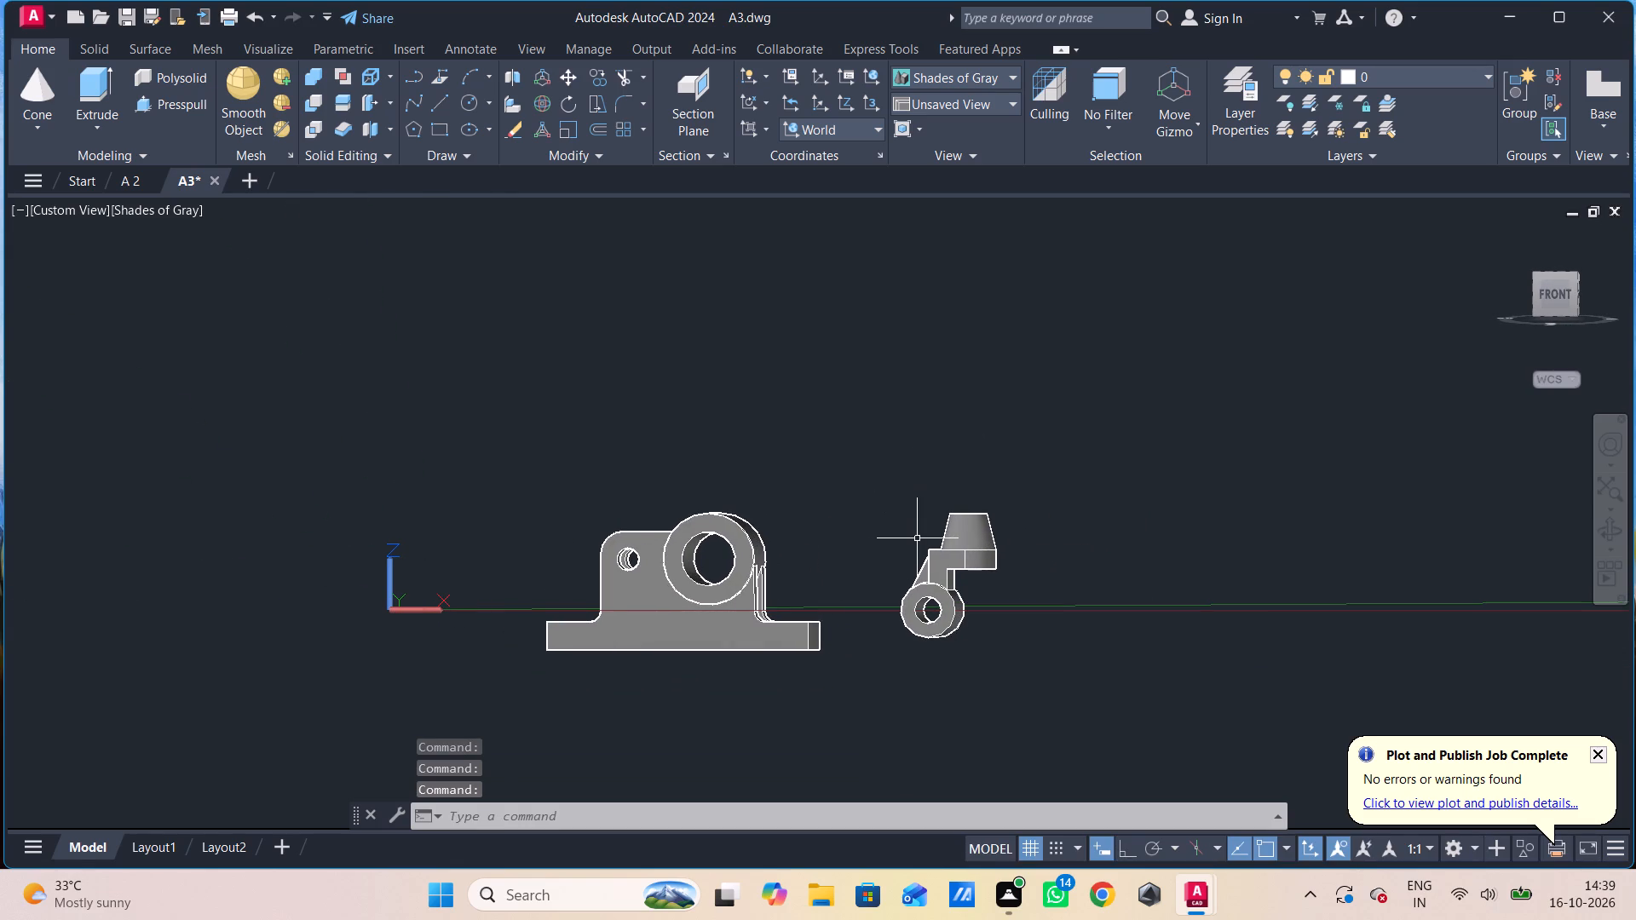
left_click(81, 216)
left_click(142, 264)
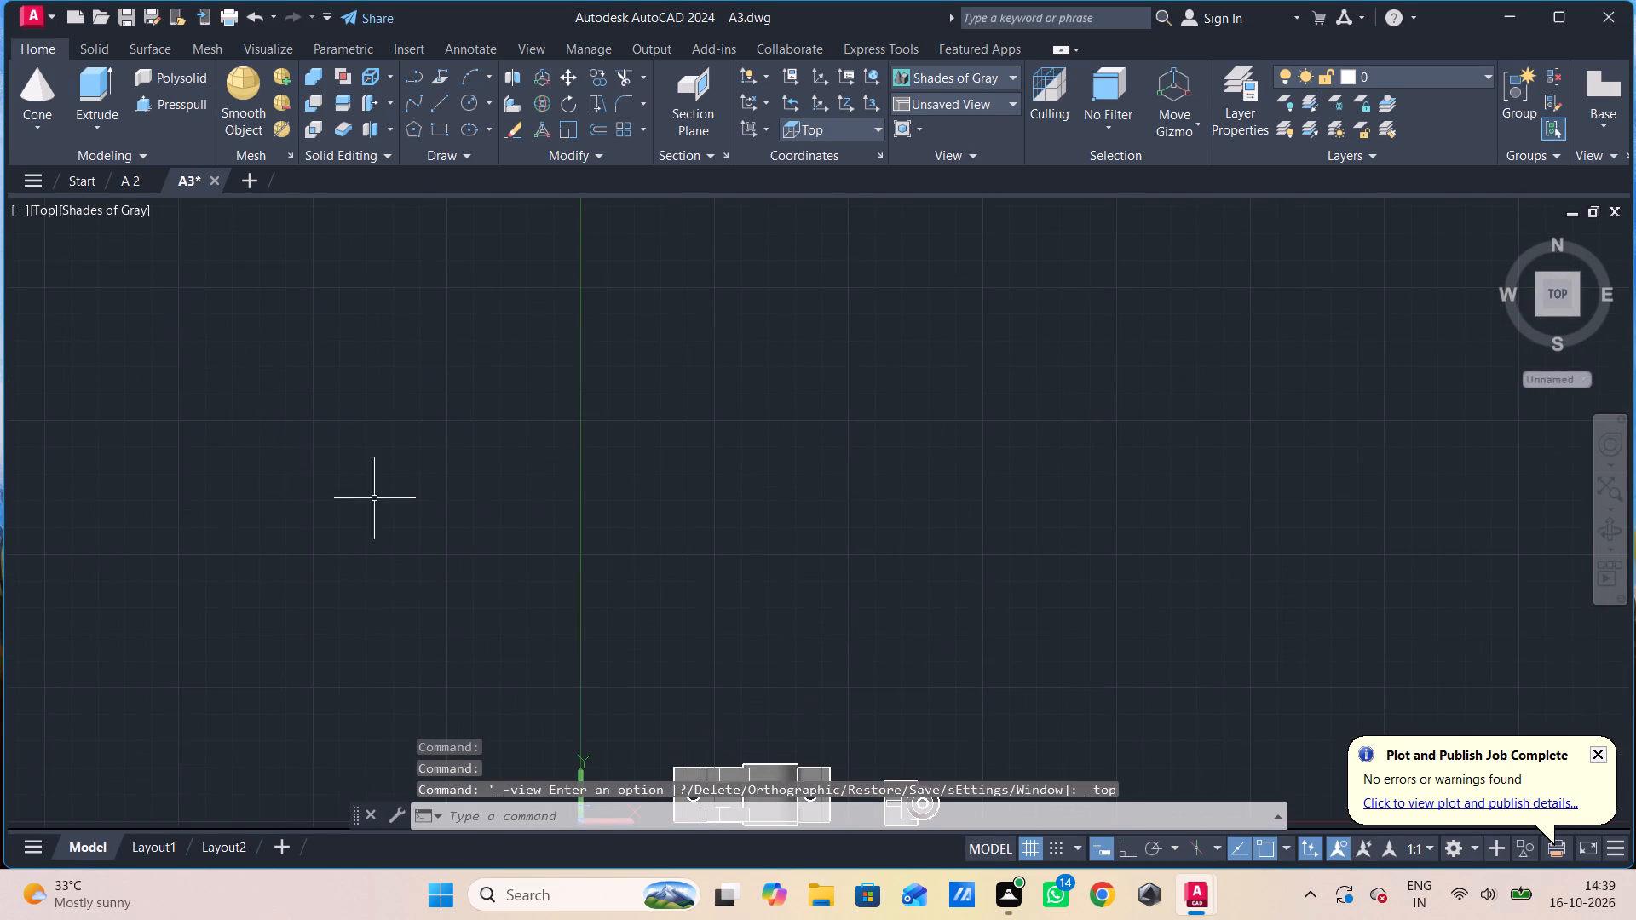
middle_click_drag(474, 481, 452, 386)
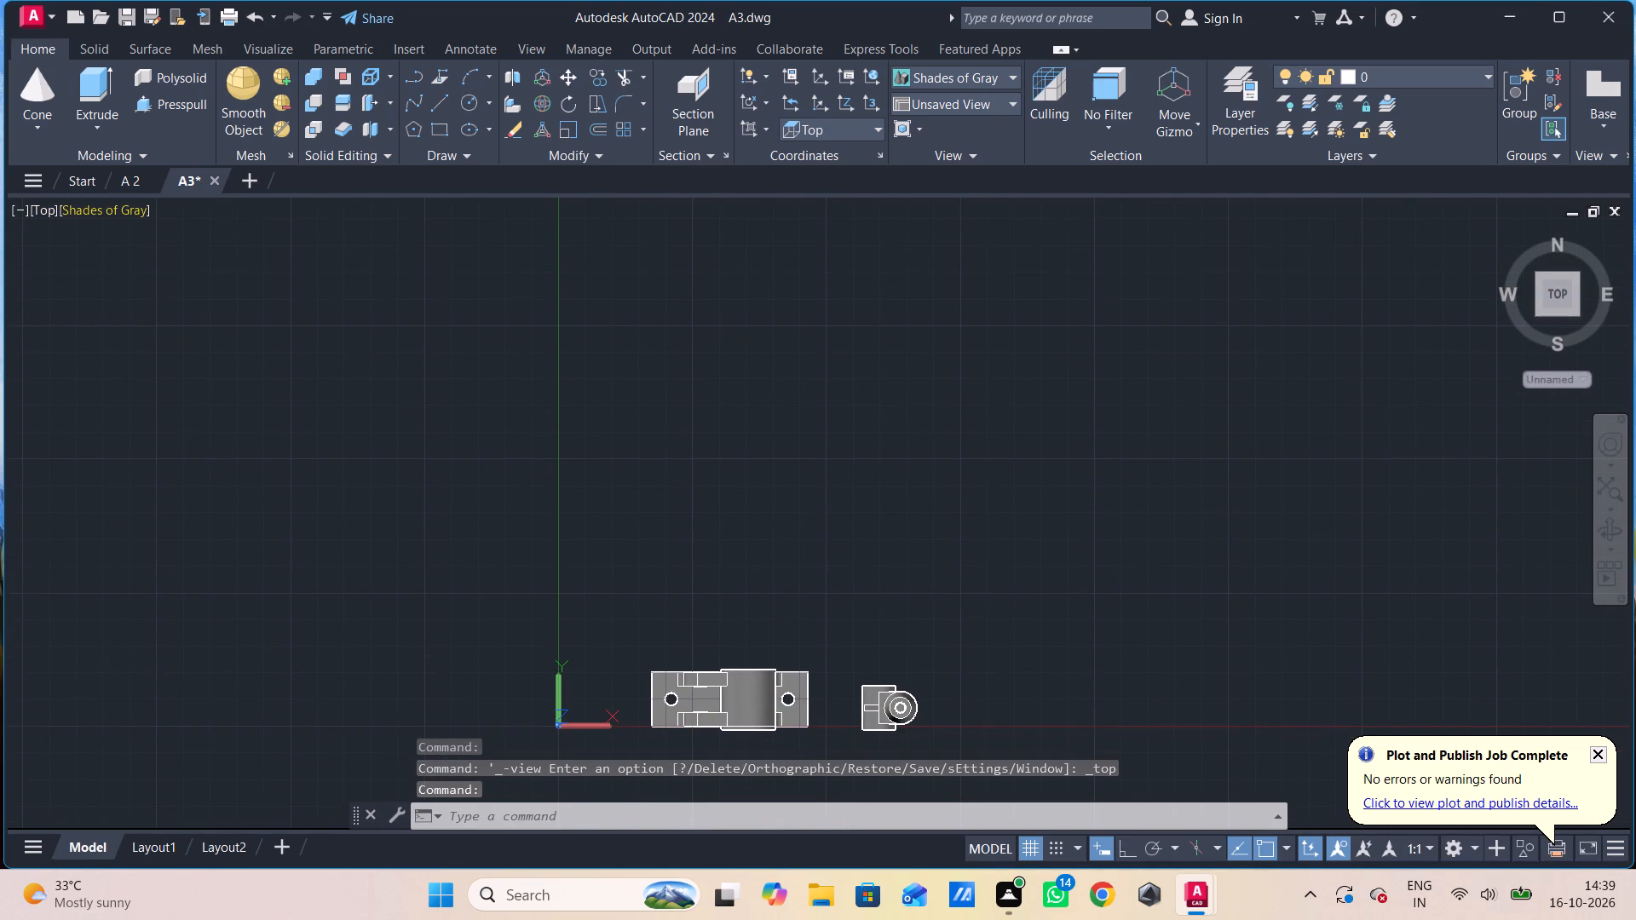
Set the model view to SW Isometric.
left_click(44, 206)
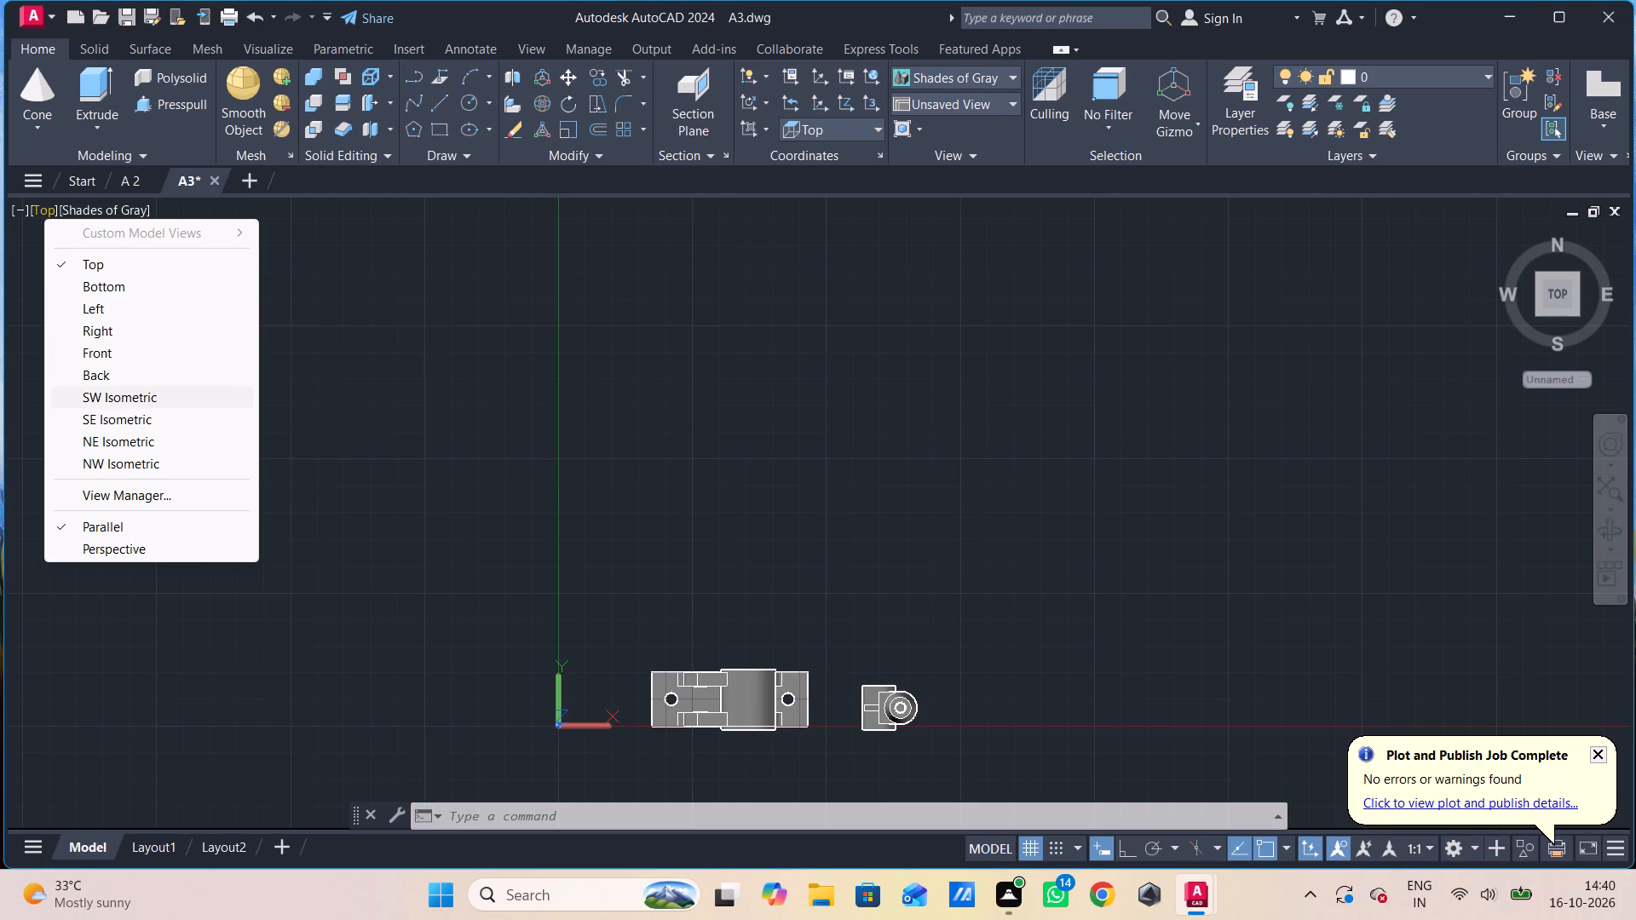
left_click(110, 404)
Move the arm part from the bracket's east end to an open spot behind the bracket's two lugs, clear of the bracket.
middle_click_drag(700, 596, 402, 455)
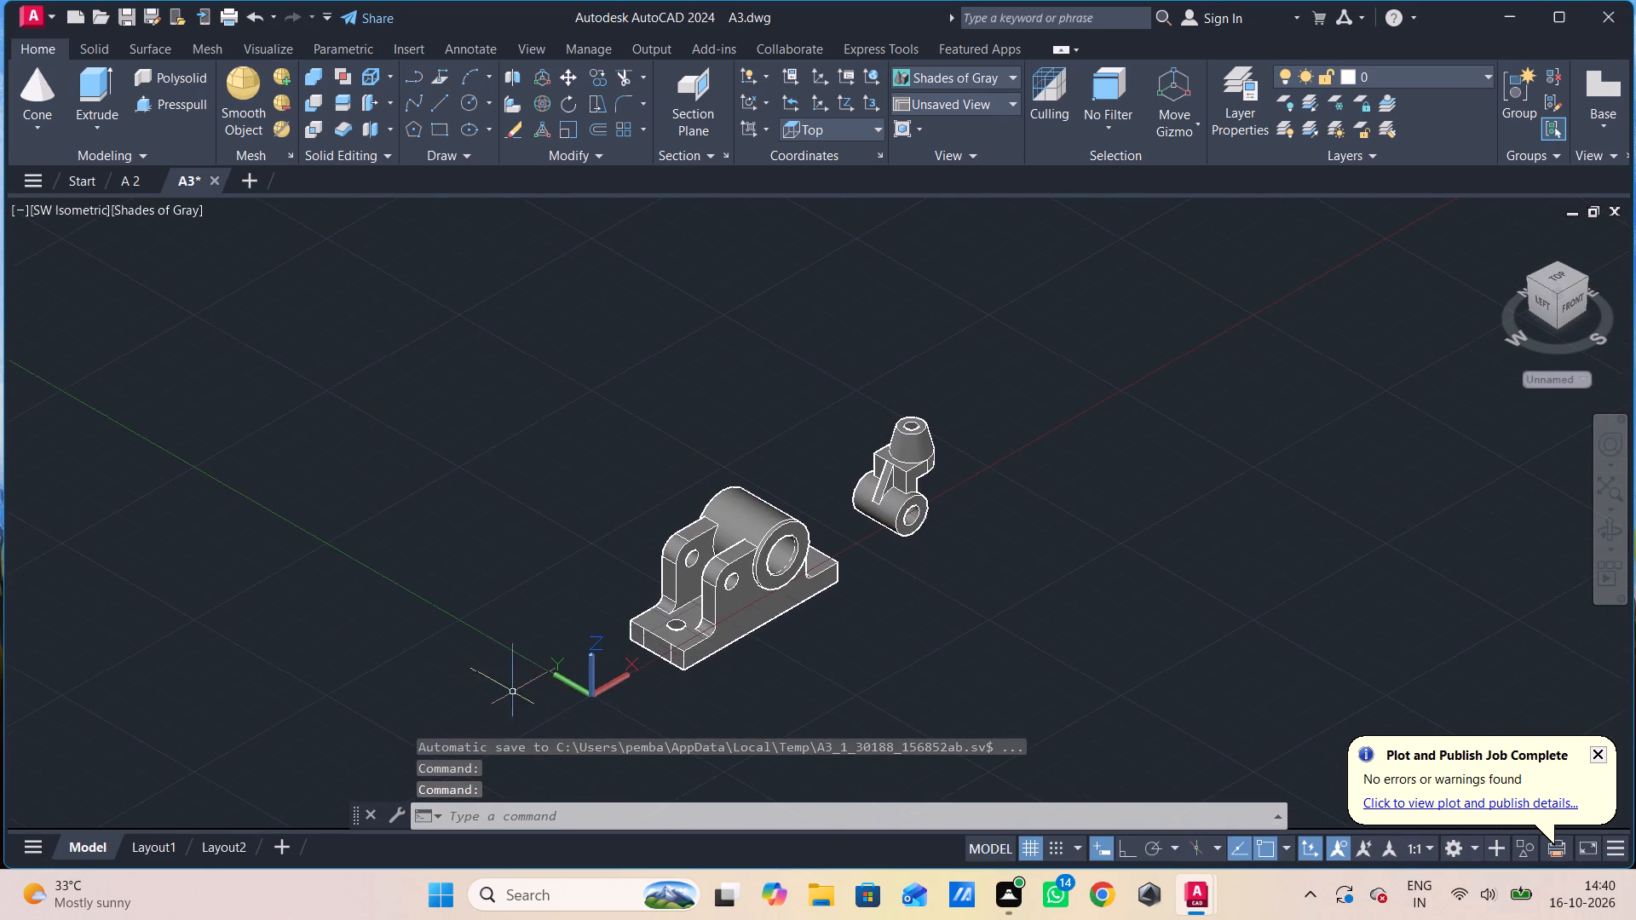
scroll(626, 639, "up", 2)
middle_click_drag(661, 605, 542, 538)
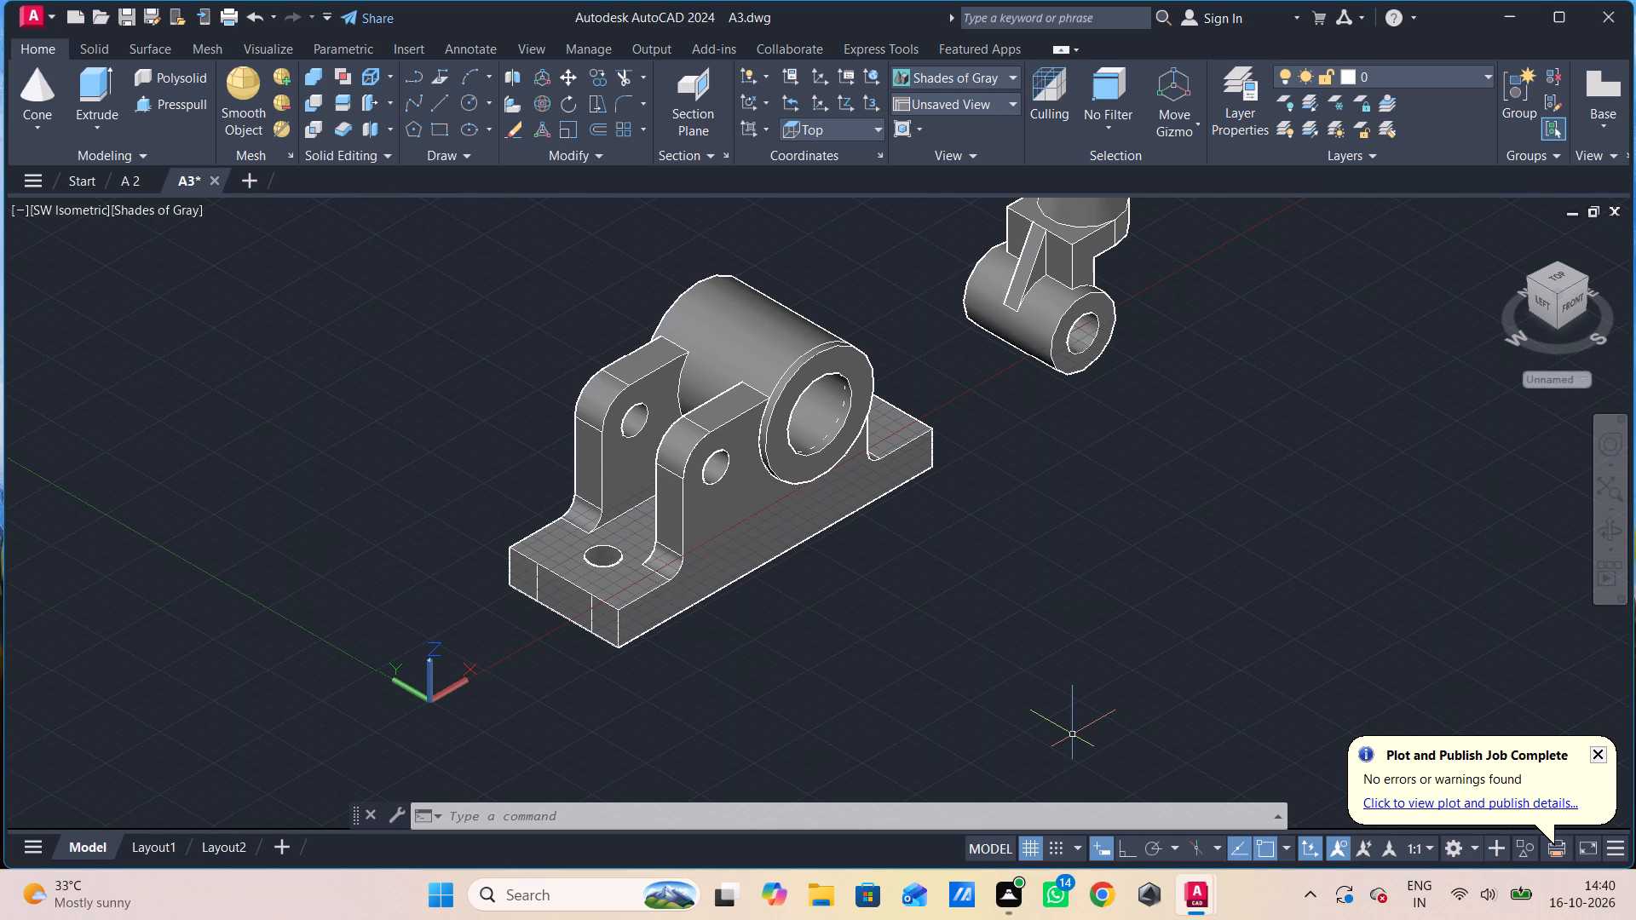
middle_click_drag(1052, 631, 1026, 755)
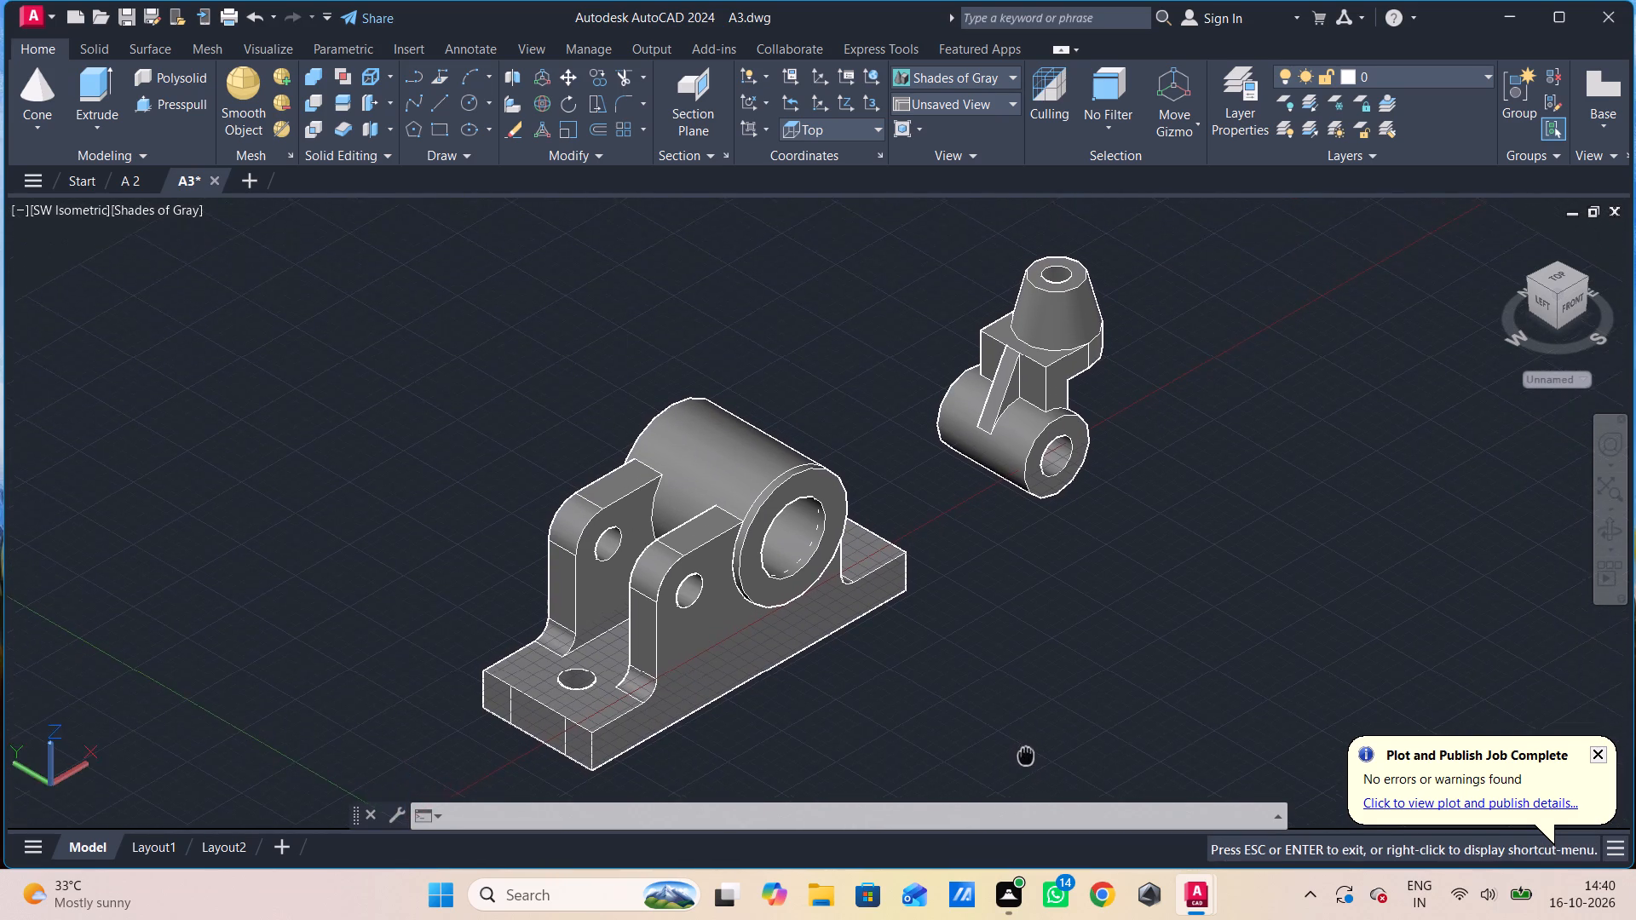
middle_click_drag(1026, 755, 1030, 823)
middle_click(1030, 821)
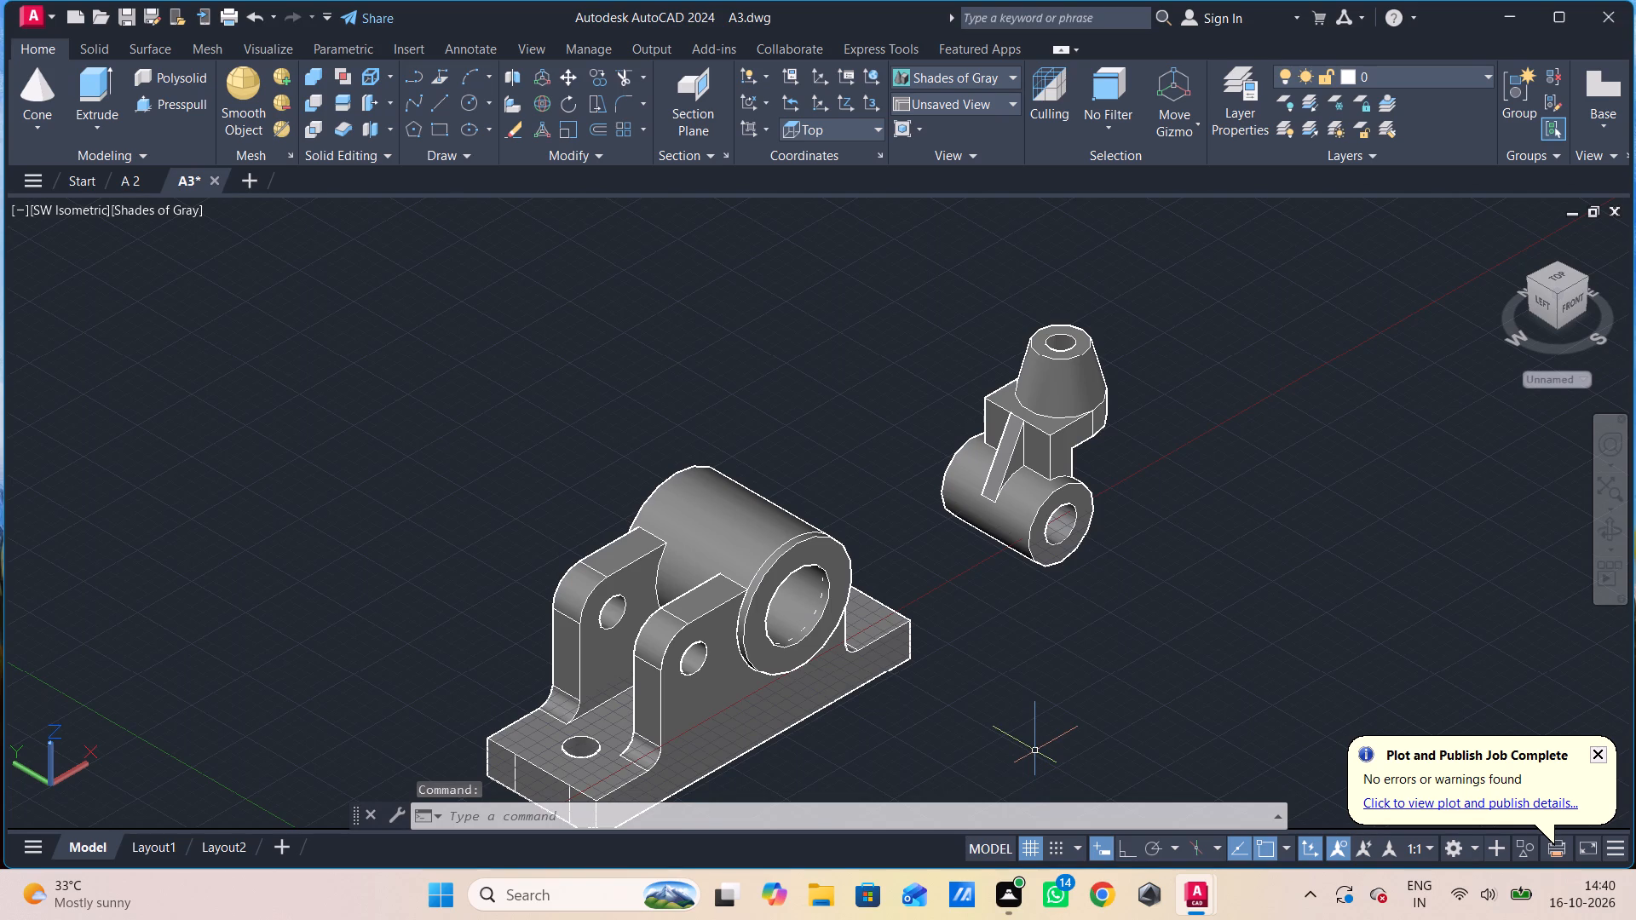
middle_click_drag(1035, 753, 1029, 740)
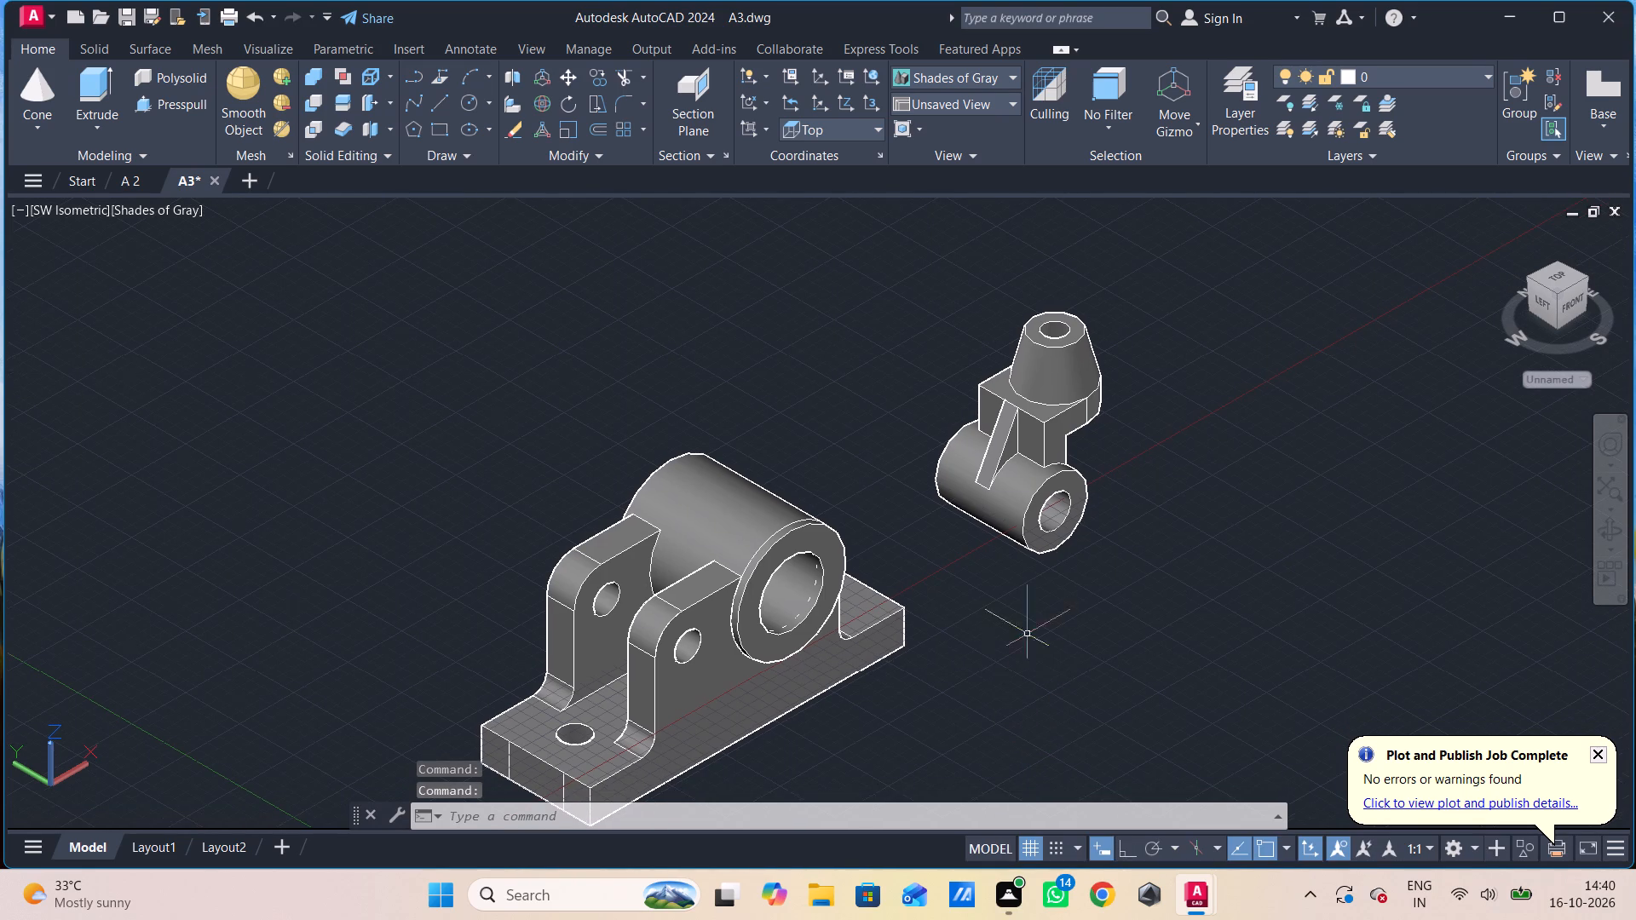
left_click(1034, 520)
key("m")
key("space")
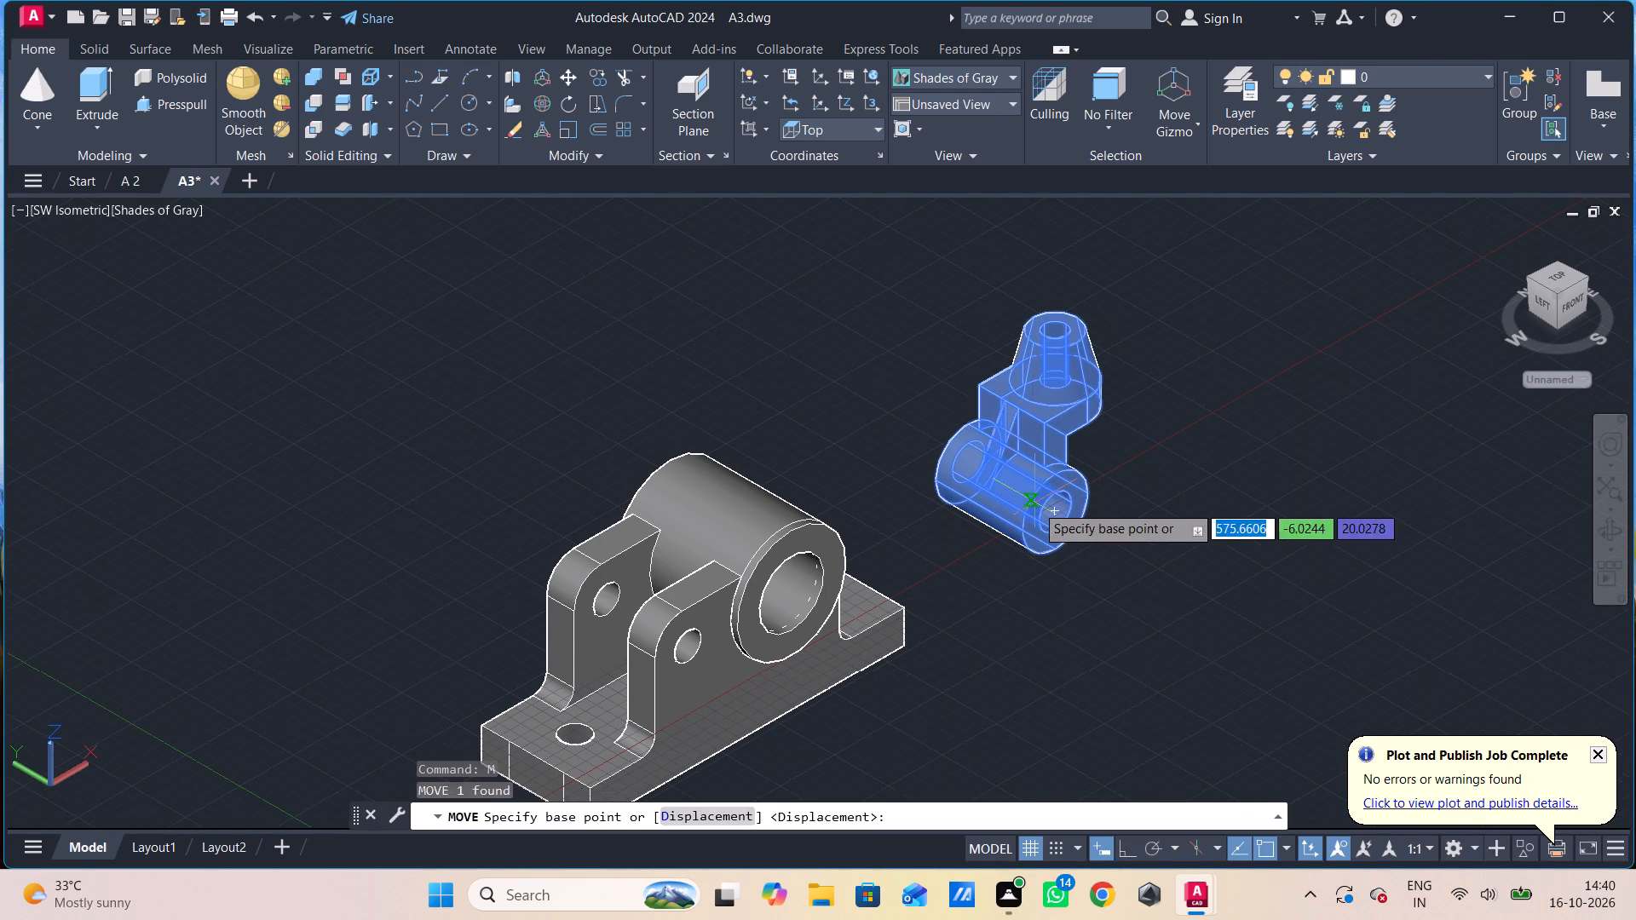
left_click(1035, 503)
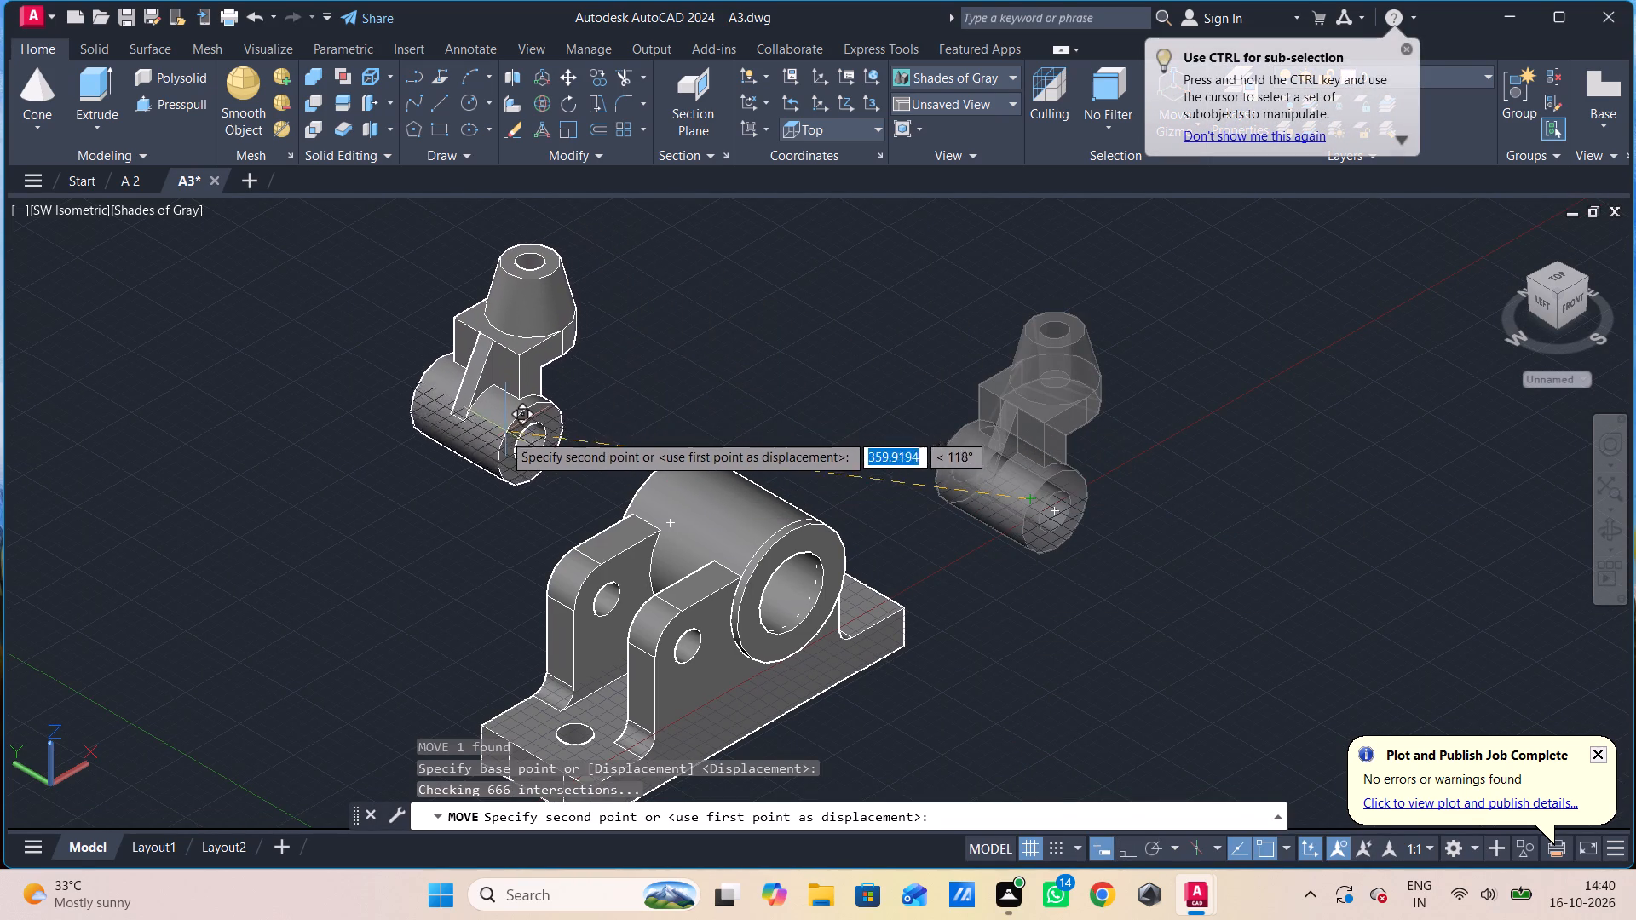
left_click(475, 434)
Save drawing A3.
middle_click_drag(759, 386, 867, 372)
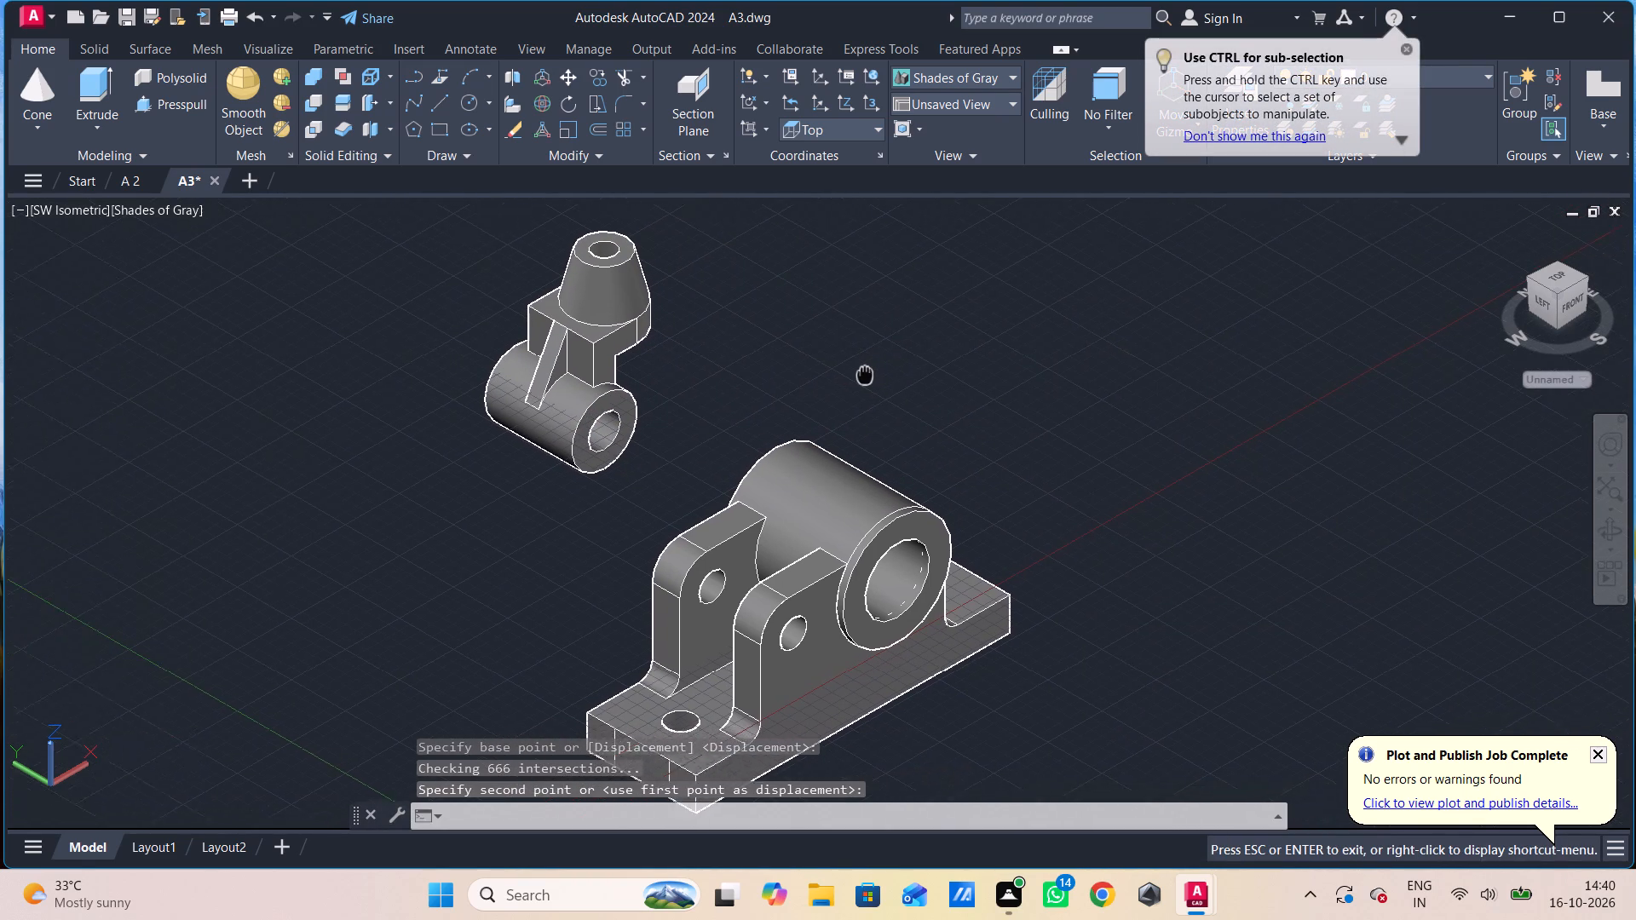
middle_click_drag(867, 372, 894, 361)
scroll(907, 365, "down", 1)
middle_click_drag(907, 365, 907, 399)
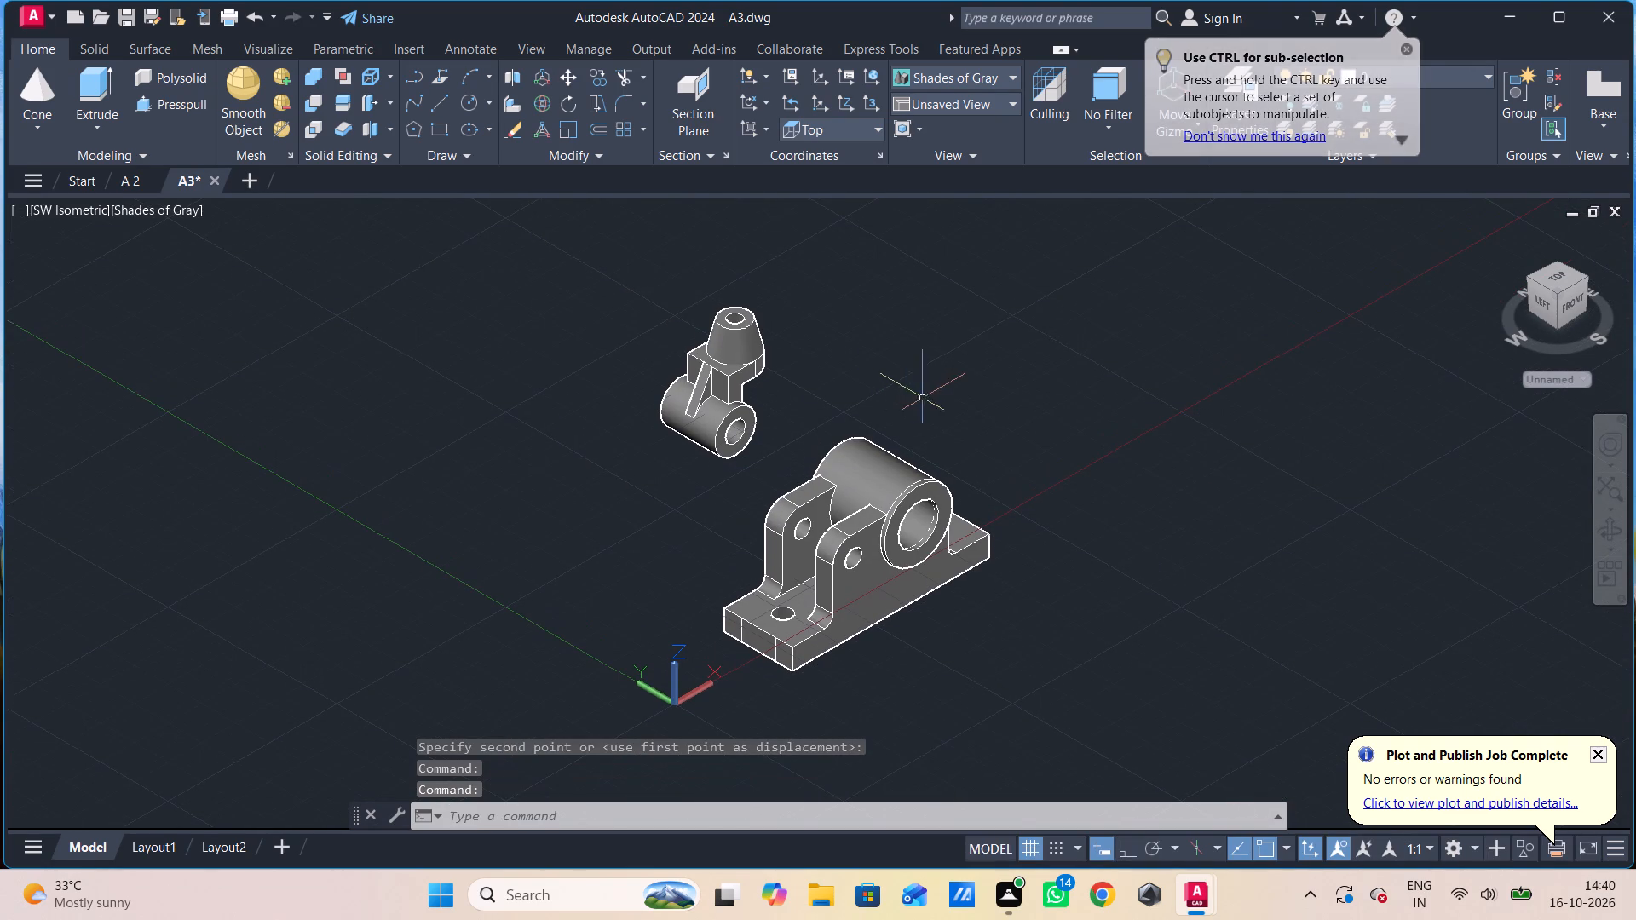
scroll(950, 394, "up", 1)
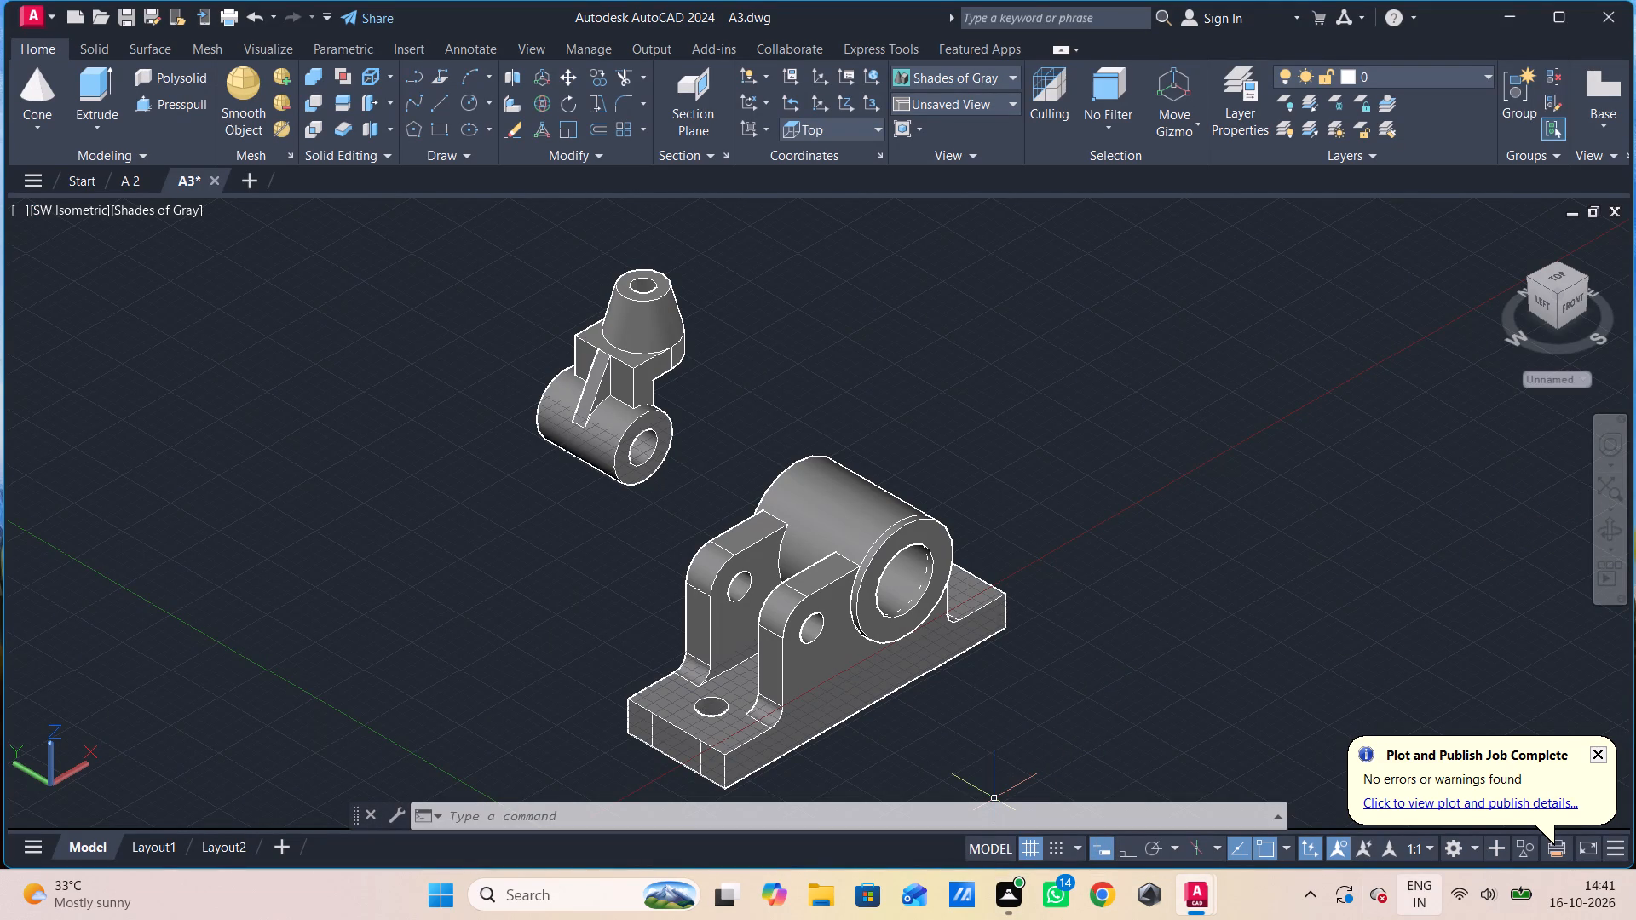
key("ctrl+s")
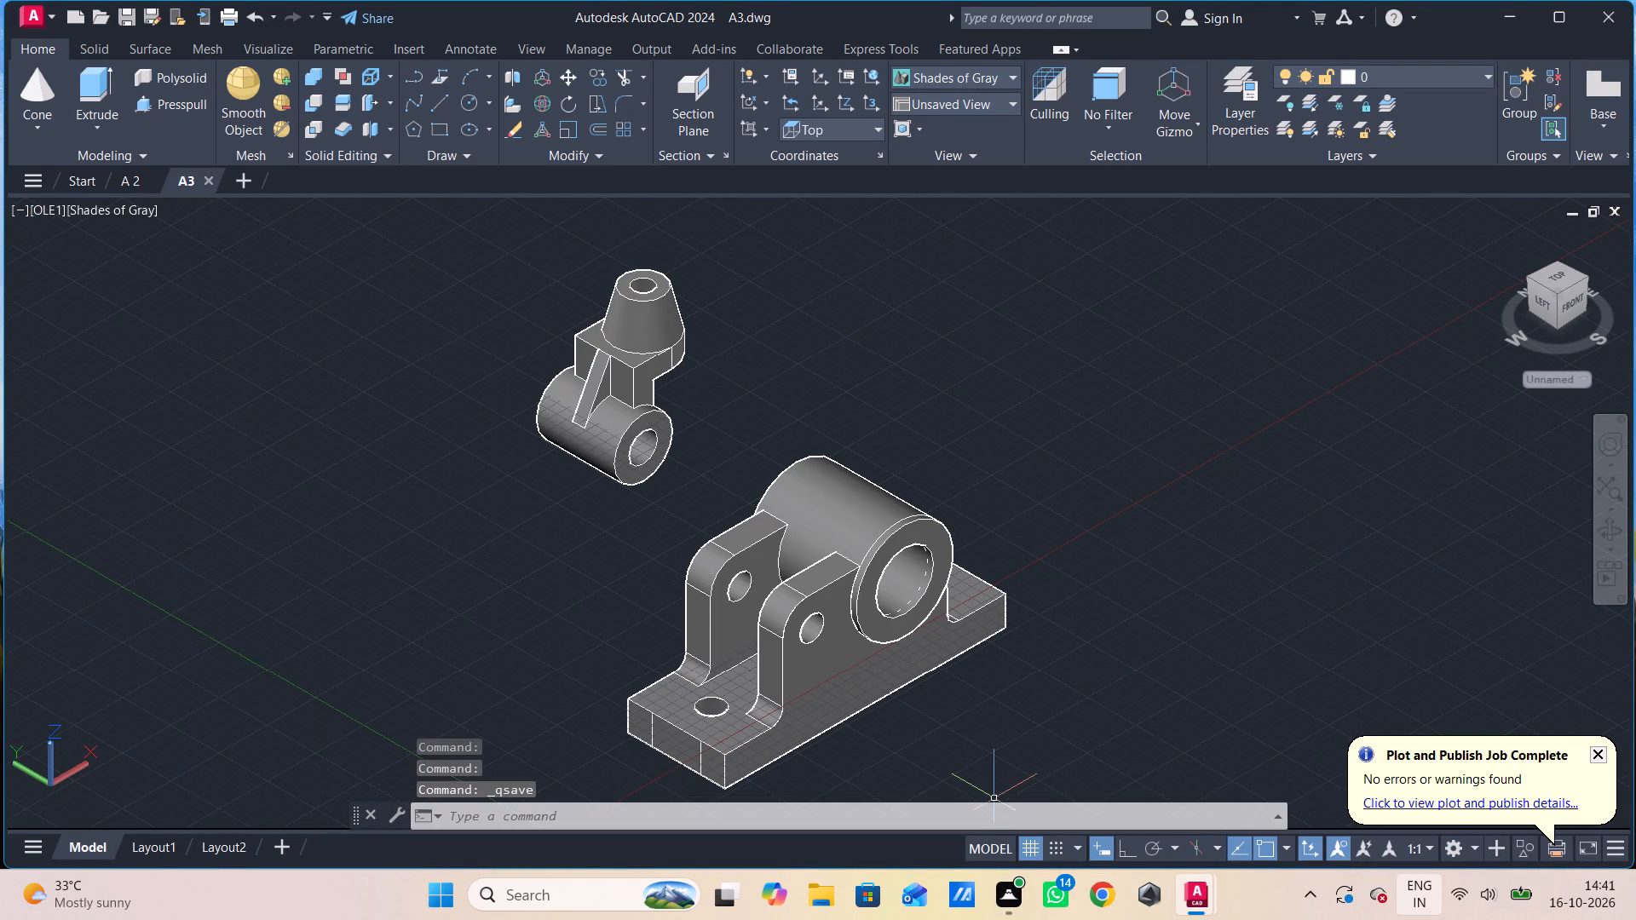
Query the LOGFILENAME system variable for the drawing's log file path.
type("lof")
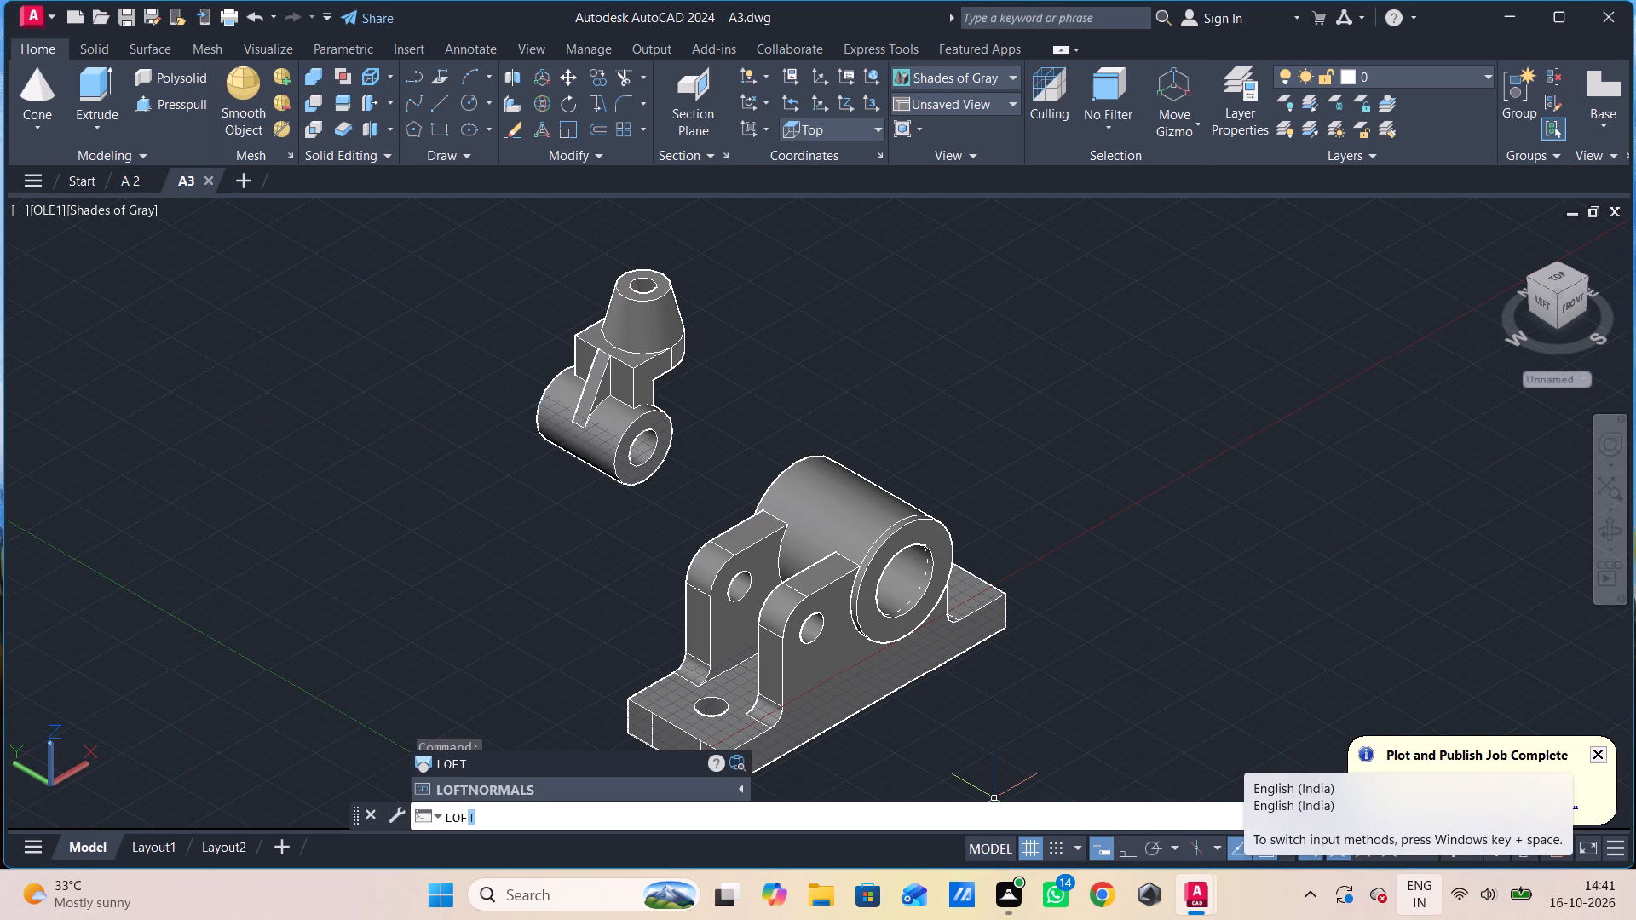
key("BackSpace")
key("g")
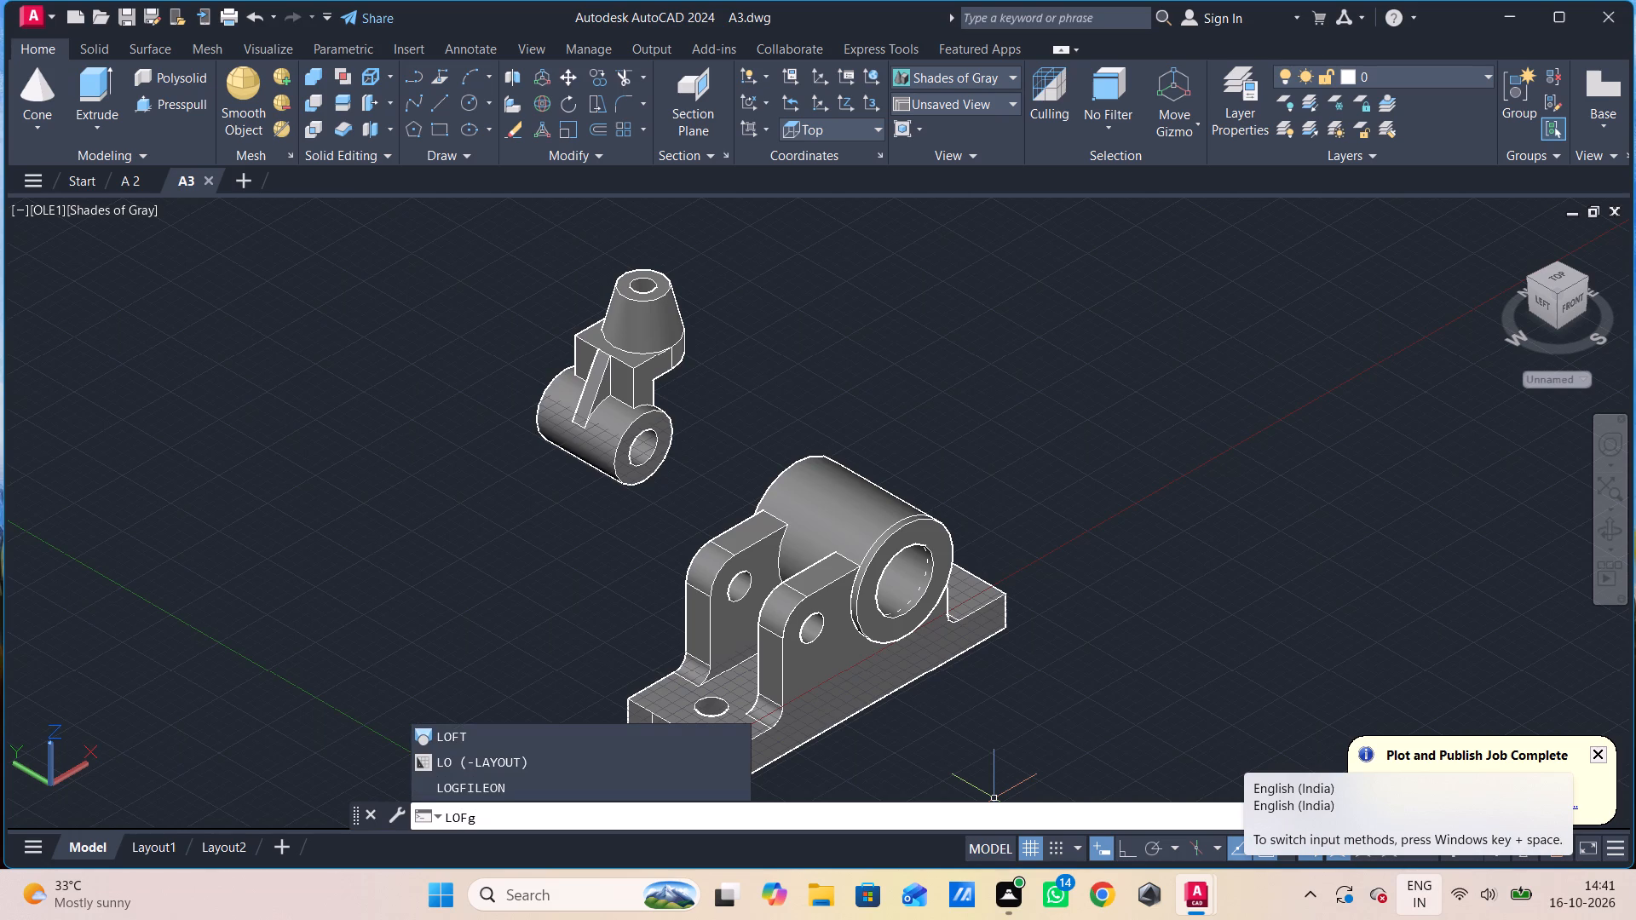
key("BackSpace")
key("BackSpace")
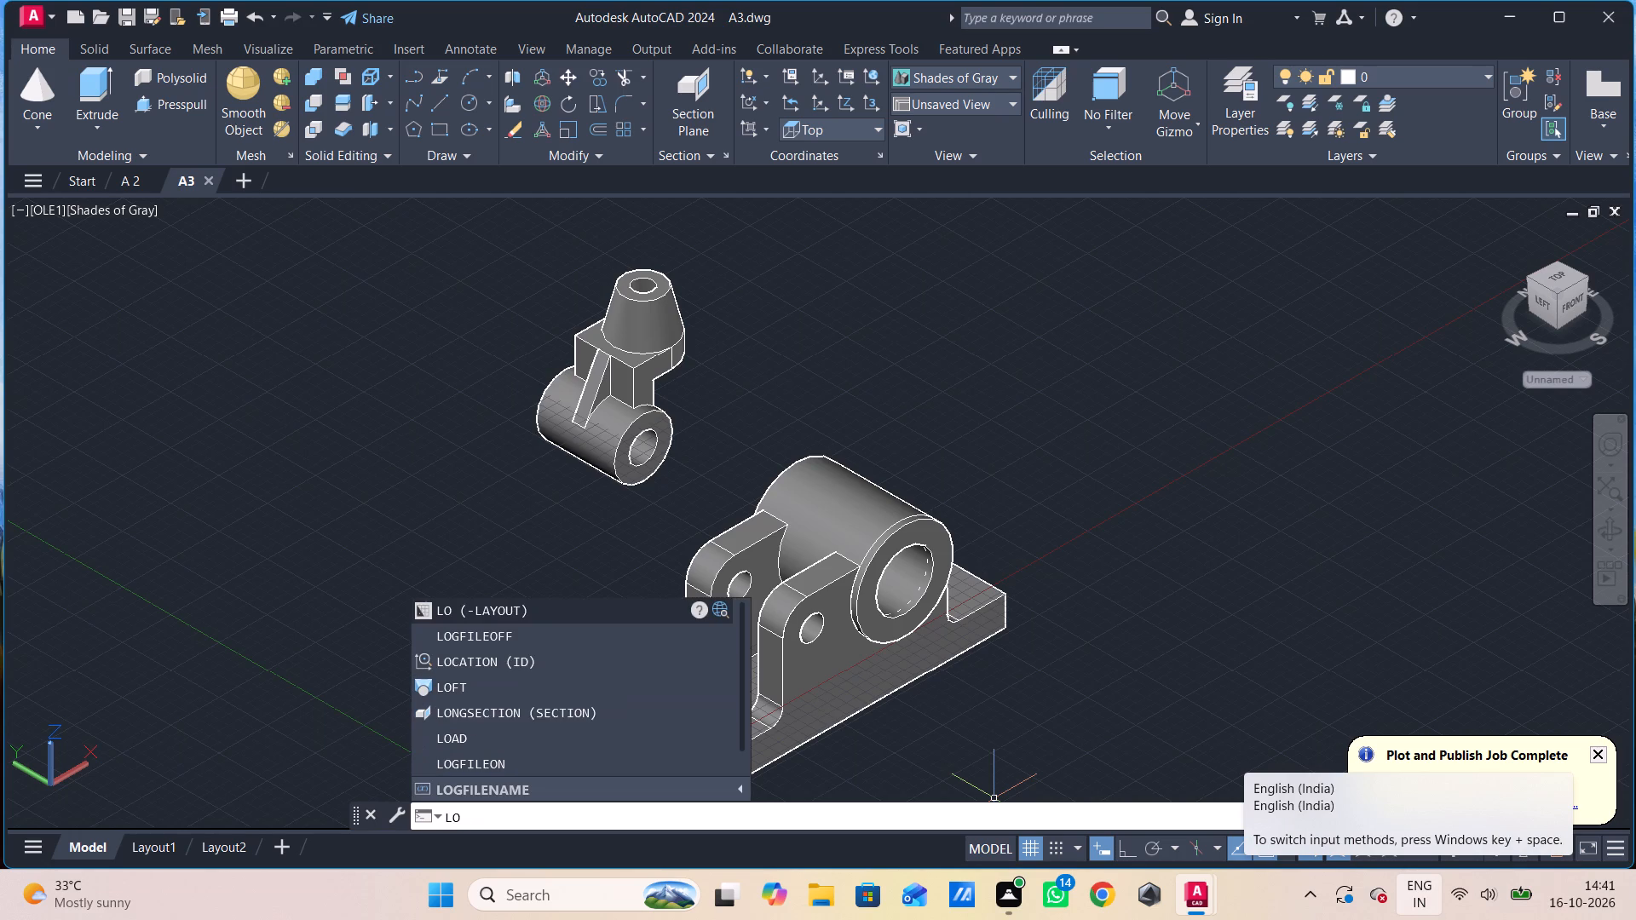
type("gd")
key("BackSpace")
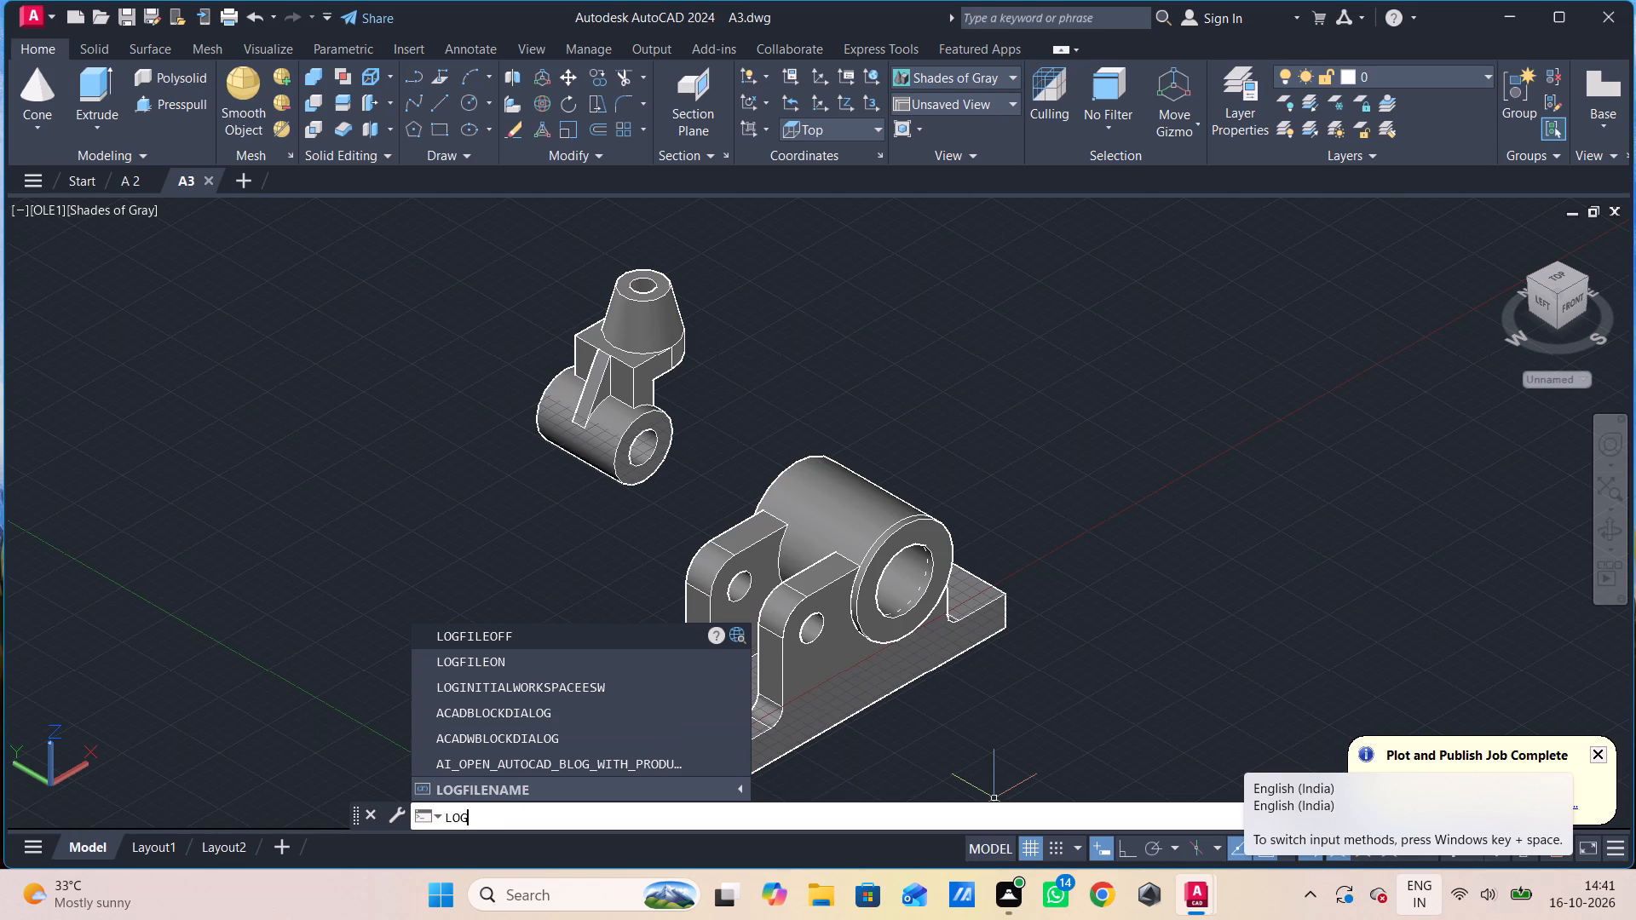
key("BackSpace")
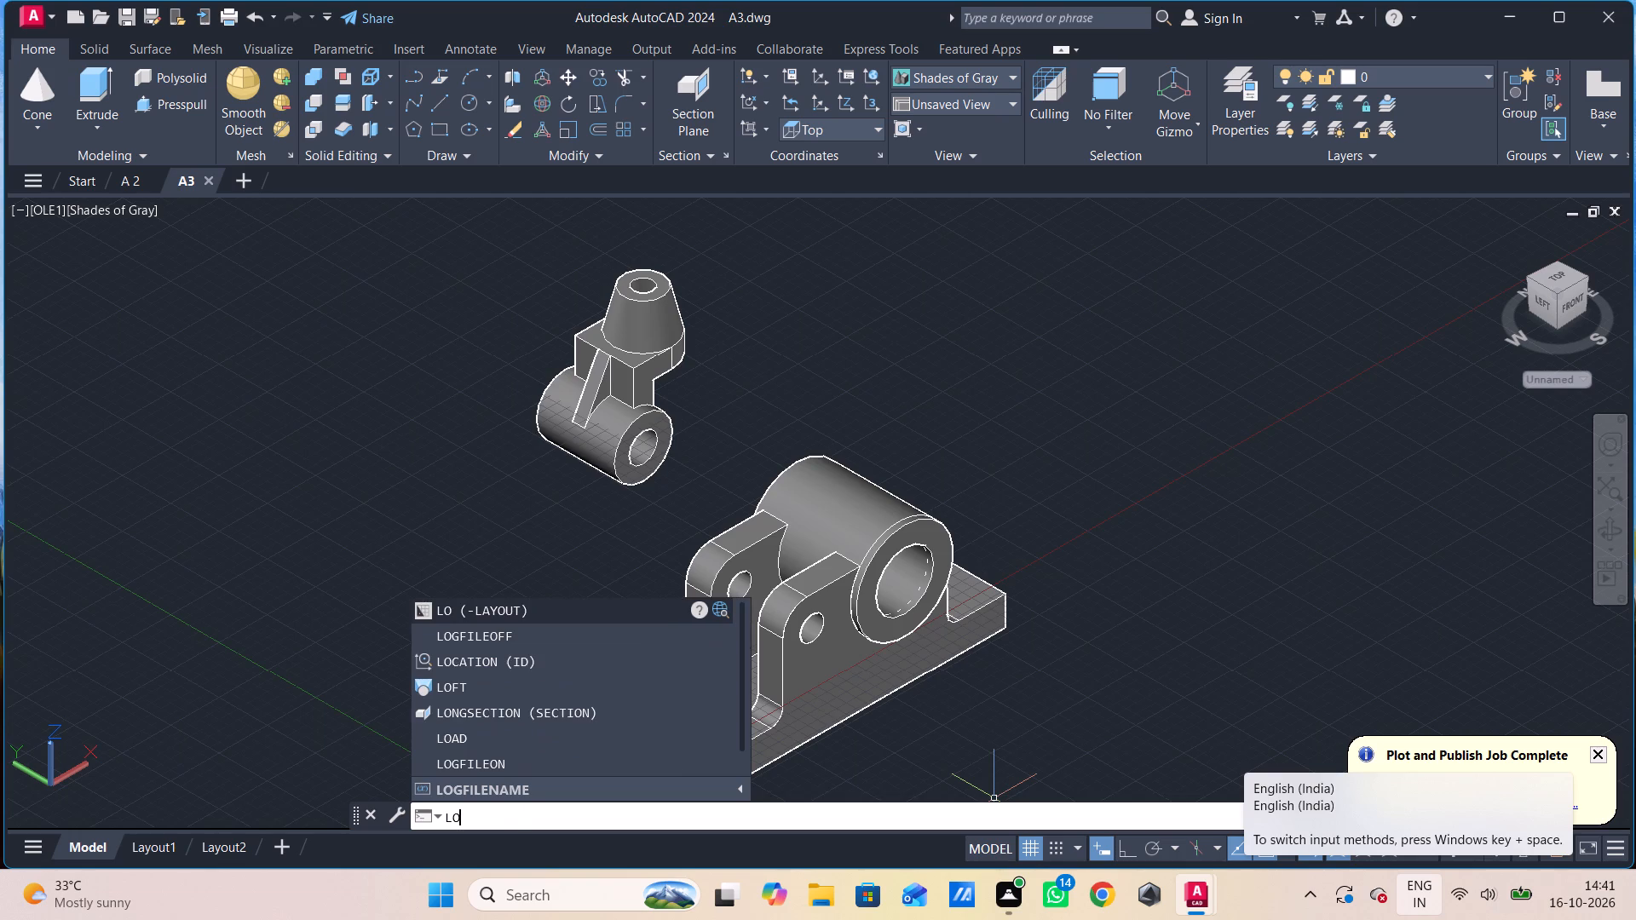
key("g")
type("fil")
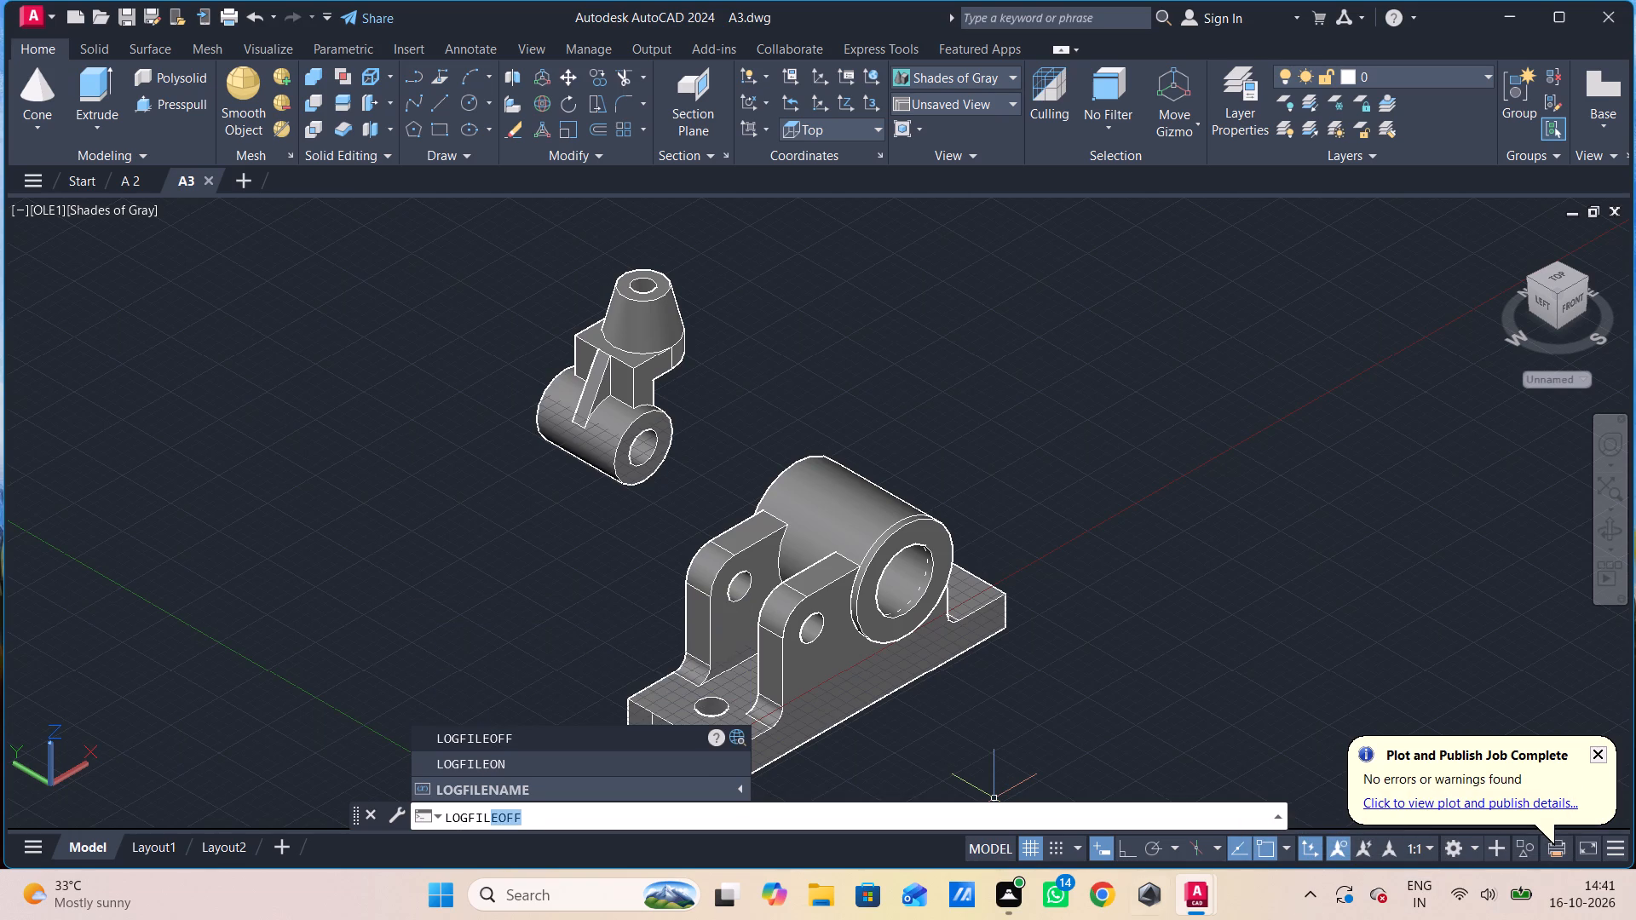
left_click(507, 793)
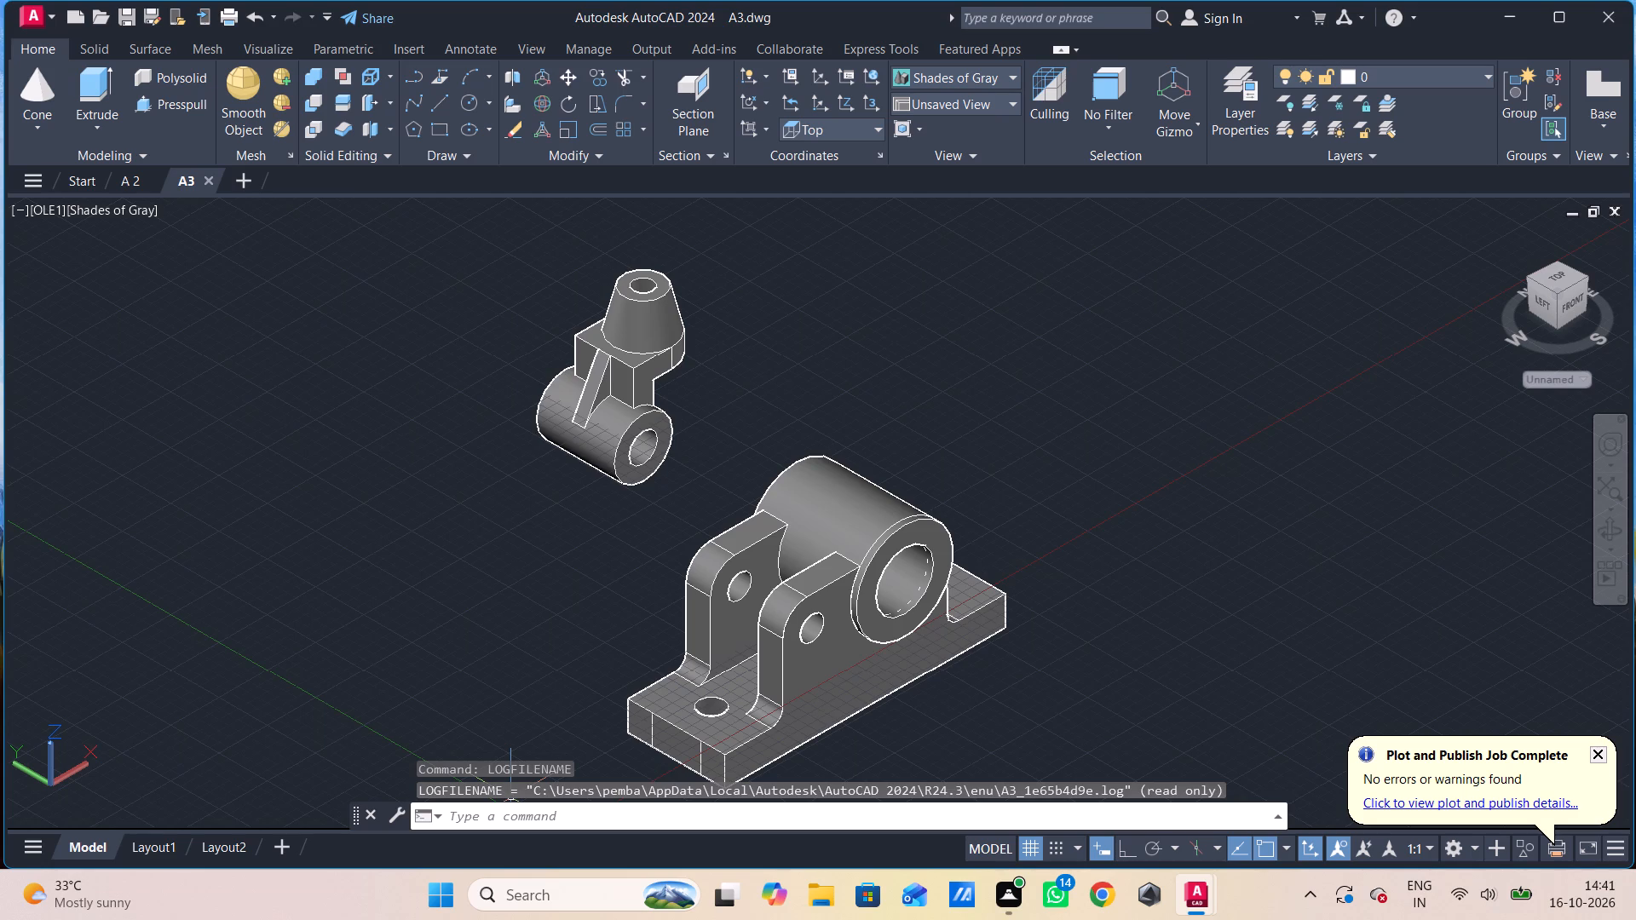
Start a plot of the model with AutoCAD PDF (High Quality Print).pc3 as the plotter, and centre the plot.
key("ctrl+p")
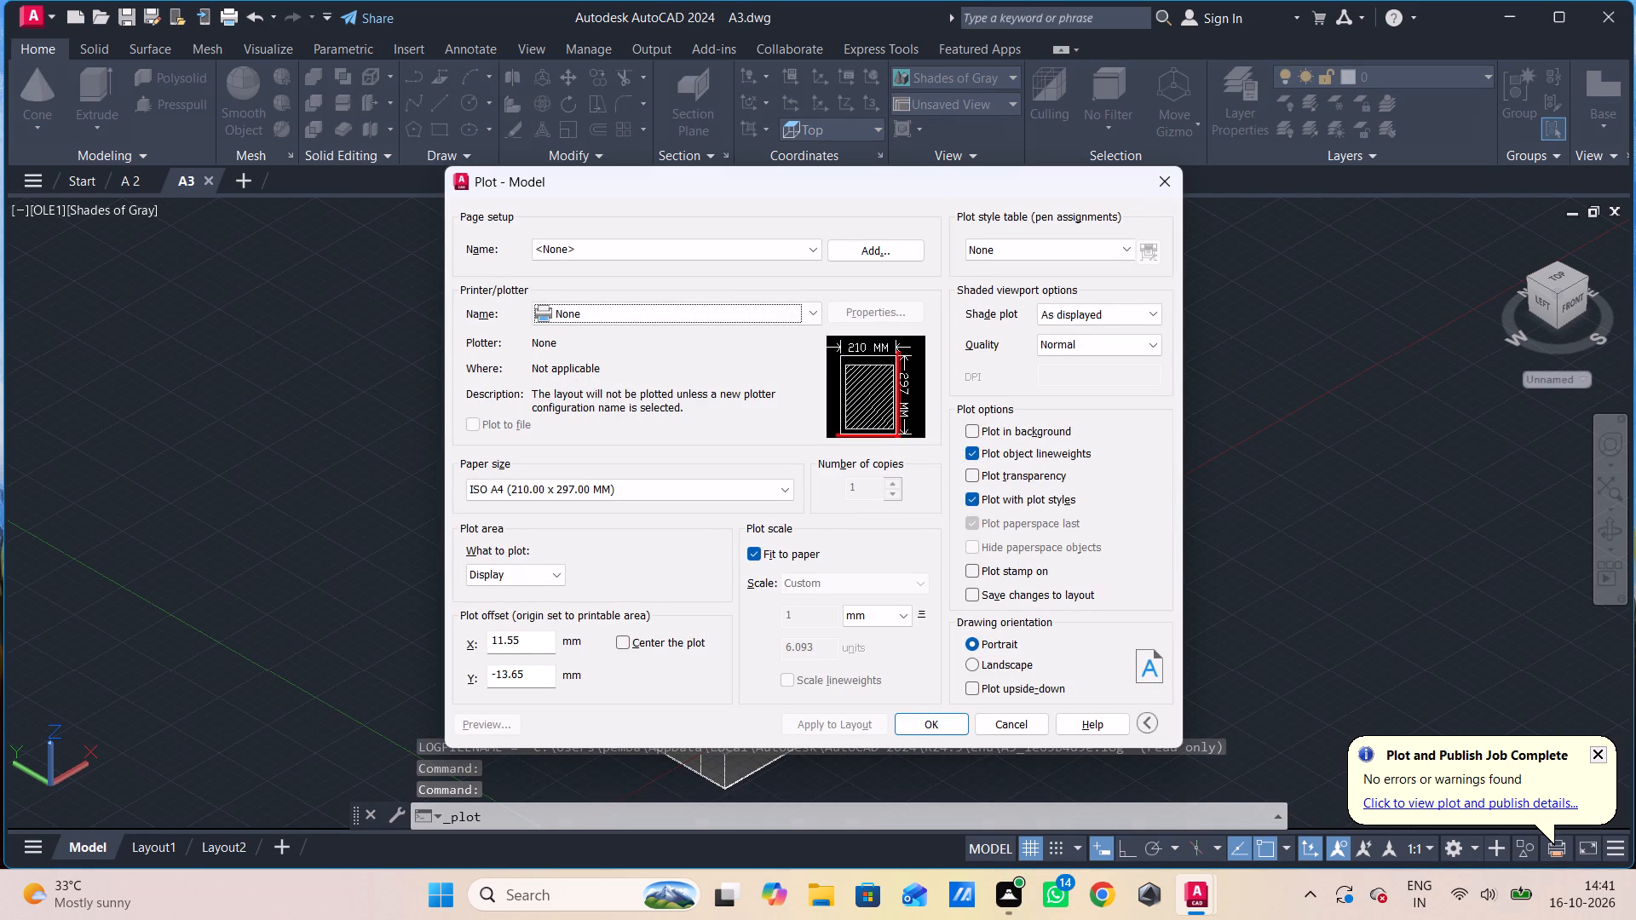
left_click(681, 312)
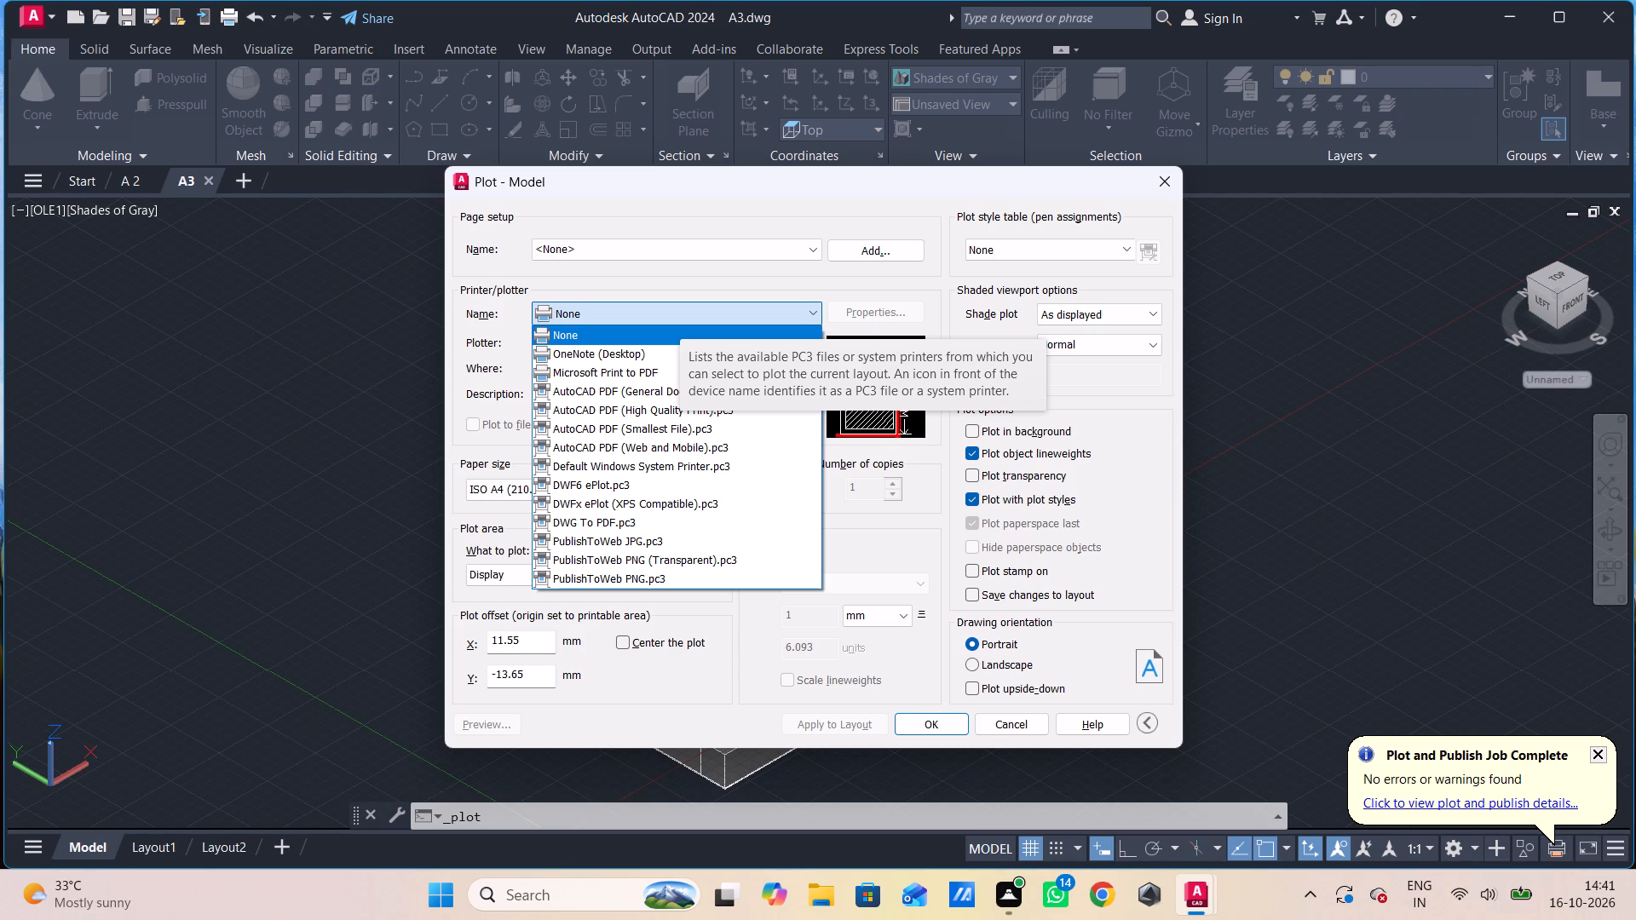
left_click(684, 409)
left_click(623, 643)
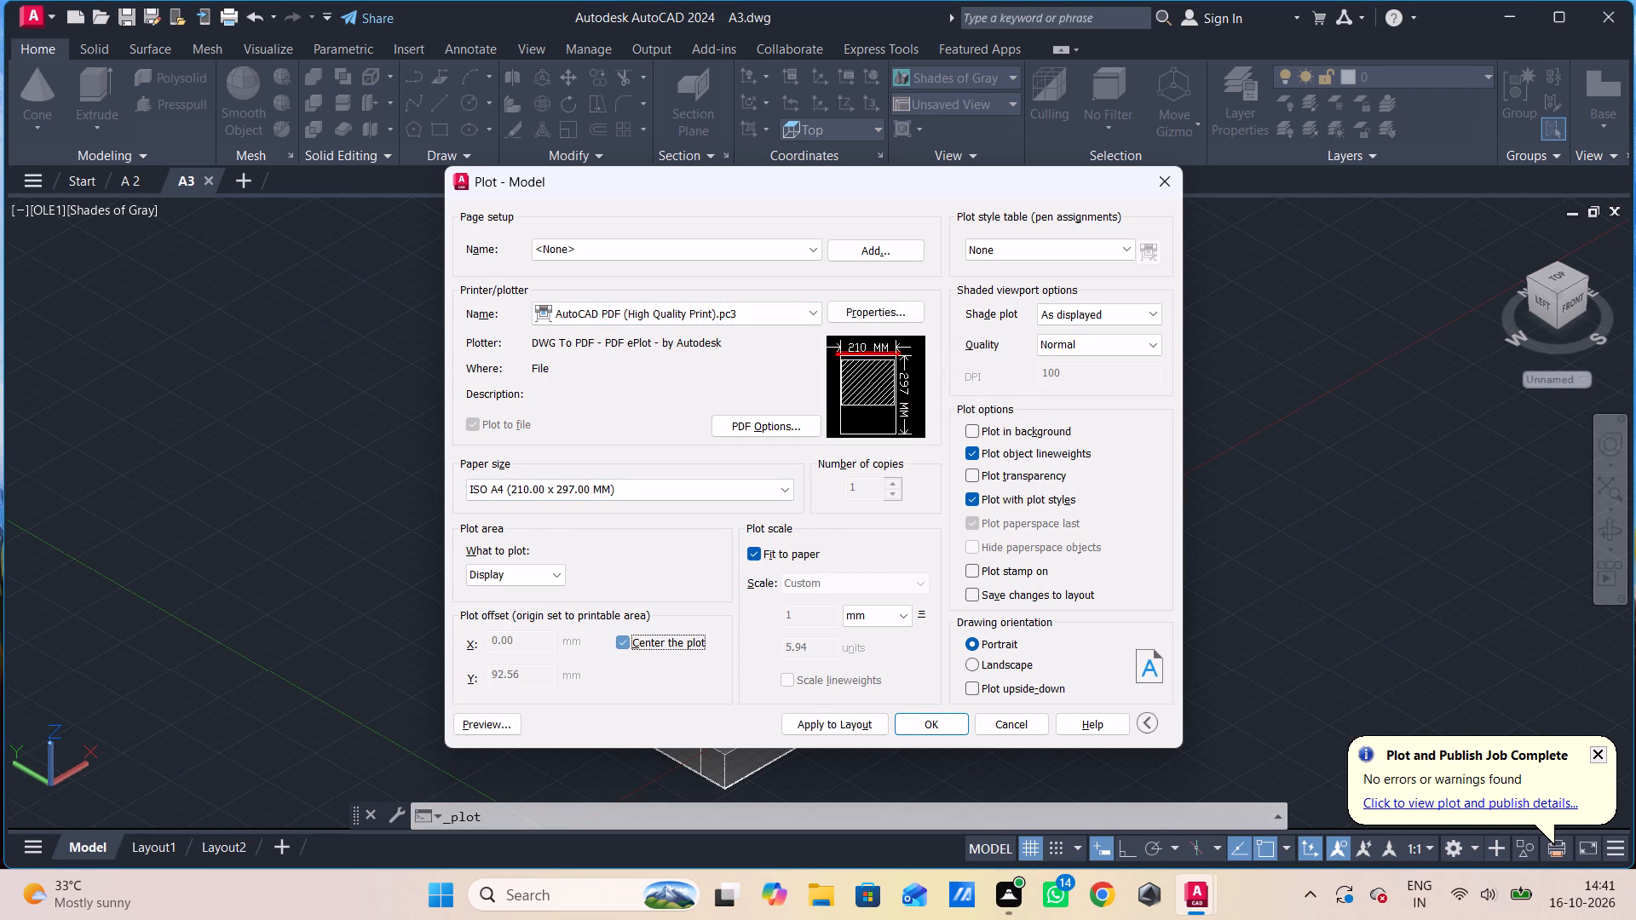
Set the plot area to a Window enclosing both the arm part and the bracket.
left_click(545, 575)
left_click(532, 634)
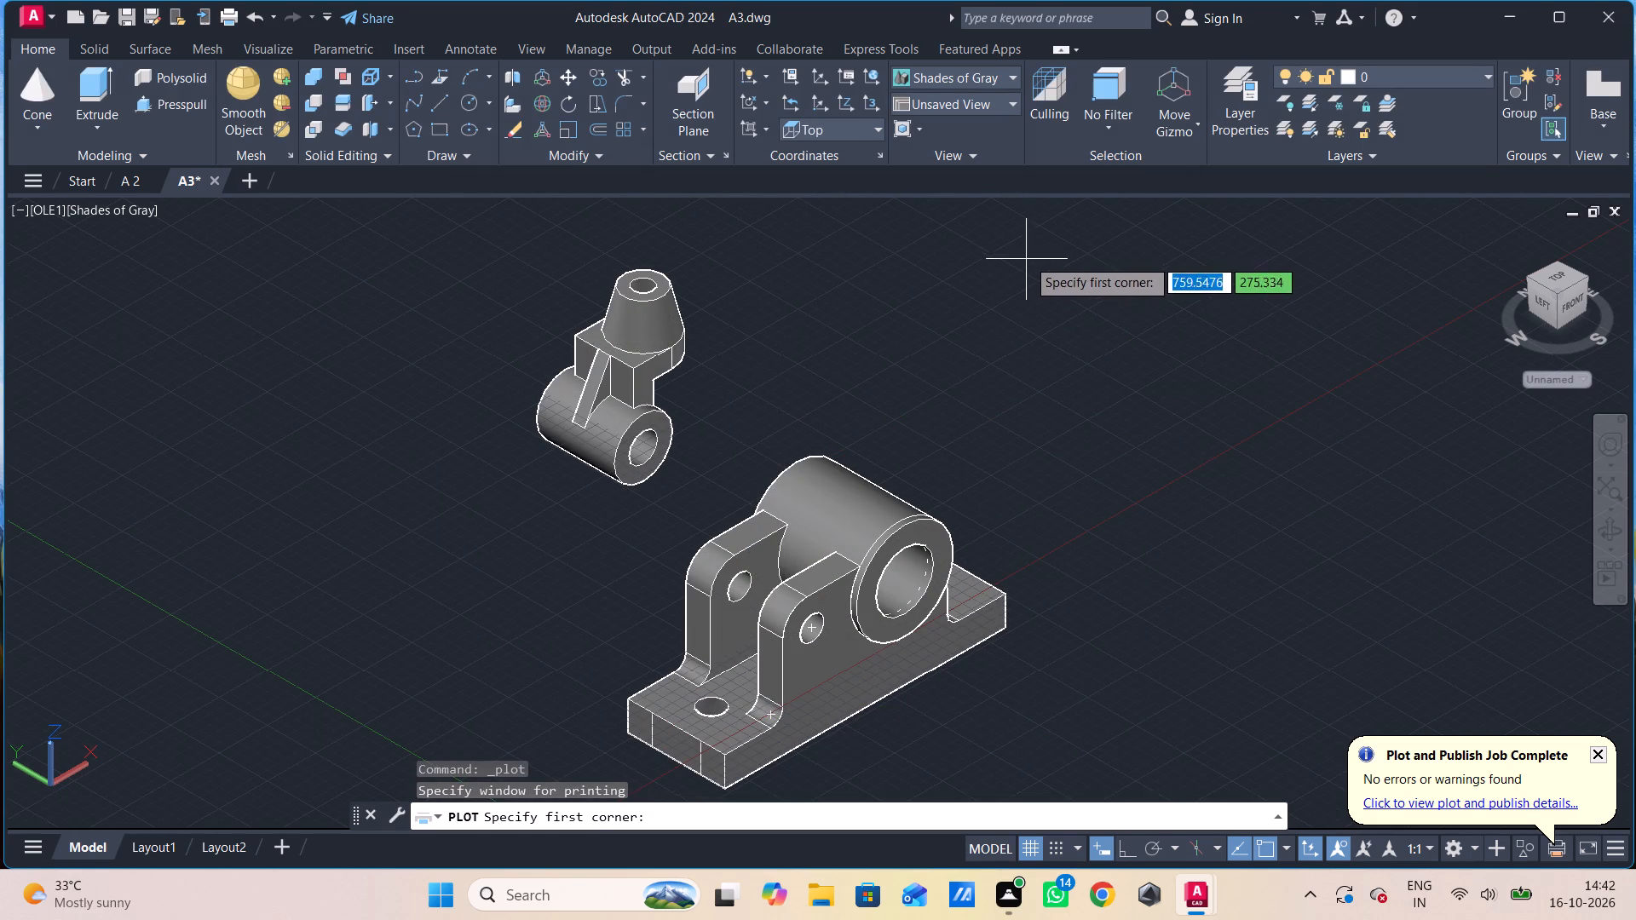
left_click(1104, 205)
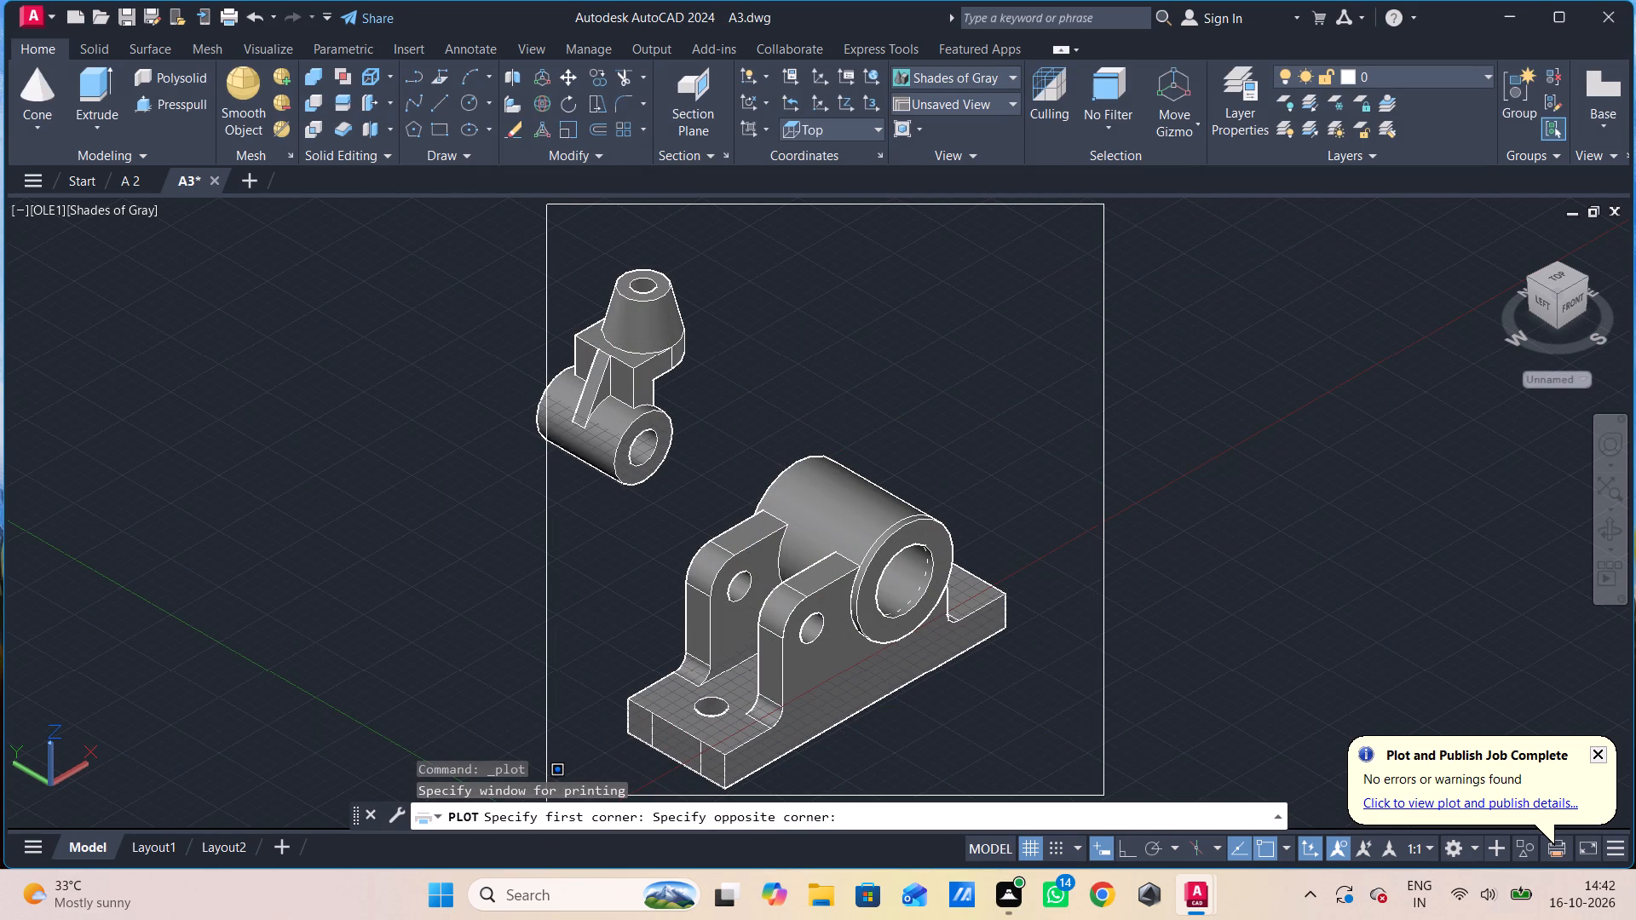
middle_click_drag(555, 774, 558, 774)
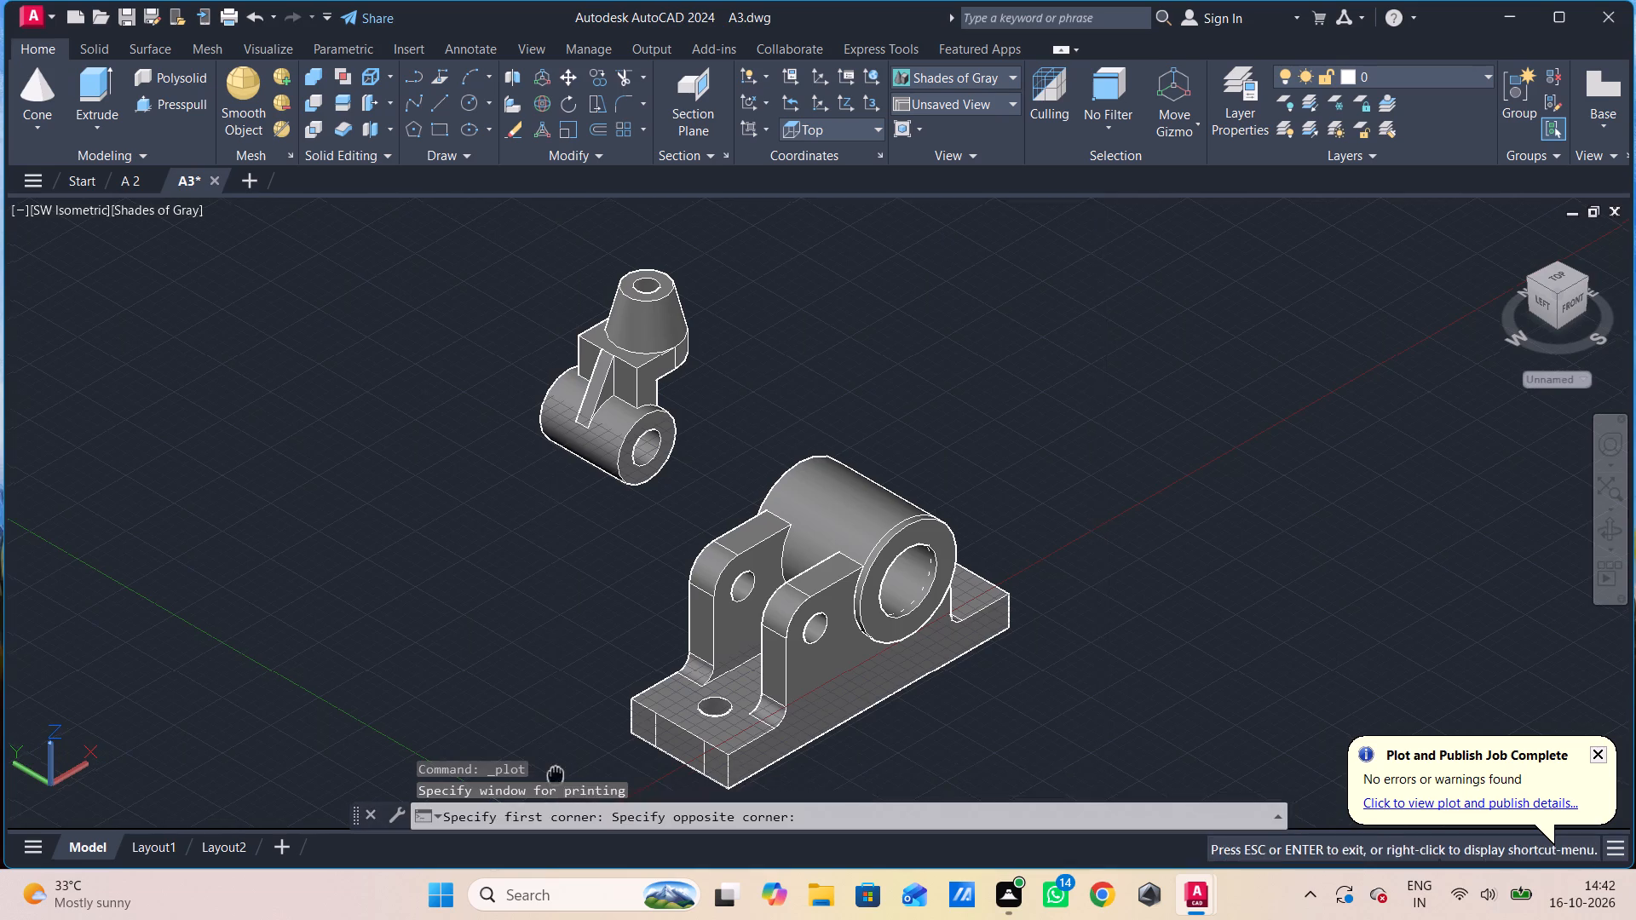
middle_click_drag(558, 774, 562, 707)
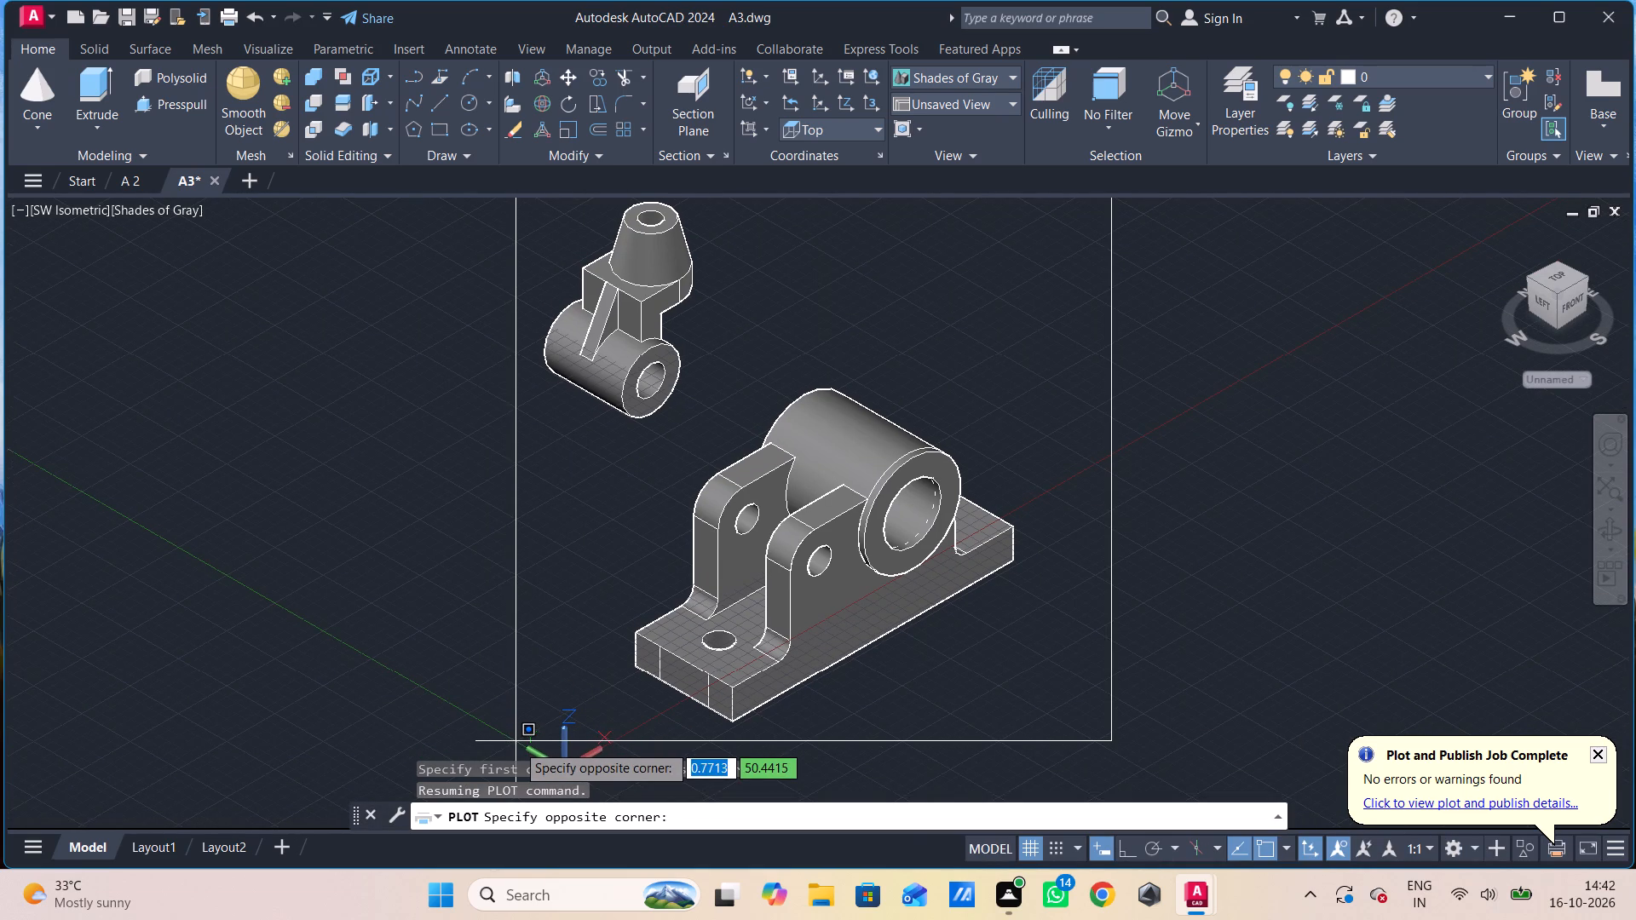
left_click(519, 738)
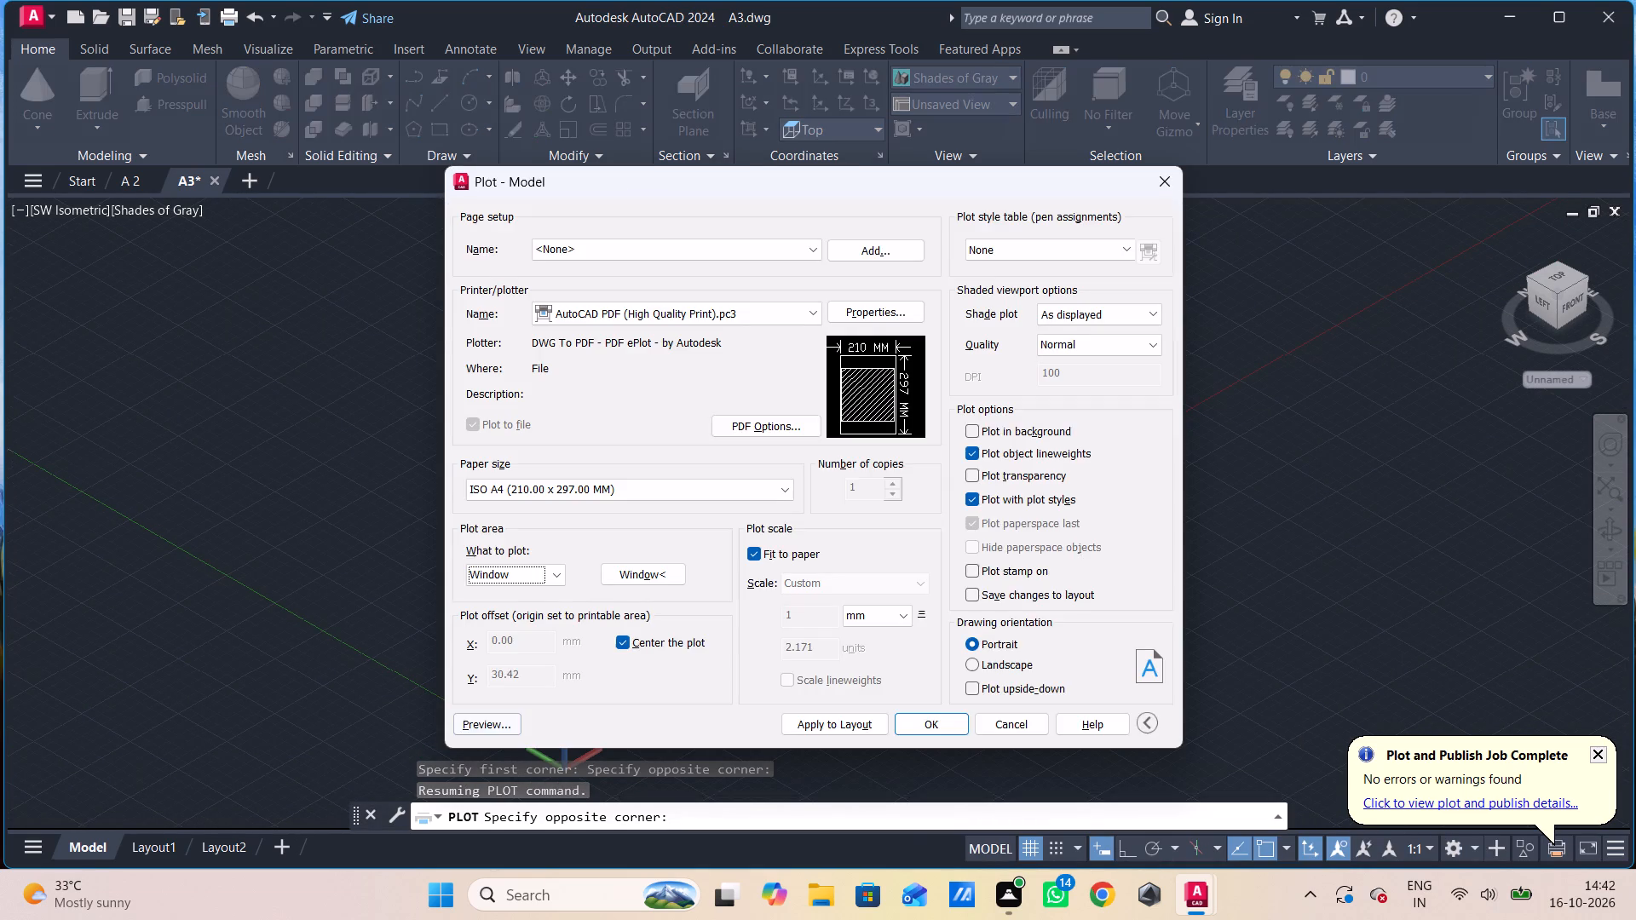
Preview the plot and output it as A3-Model.pdf in the CAD folder.
left_click(510, 725)
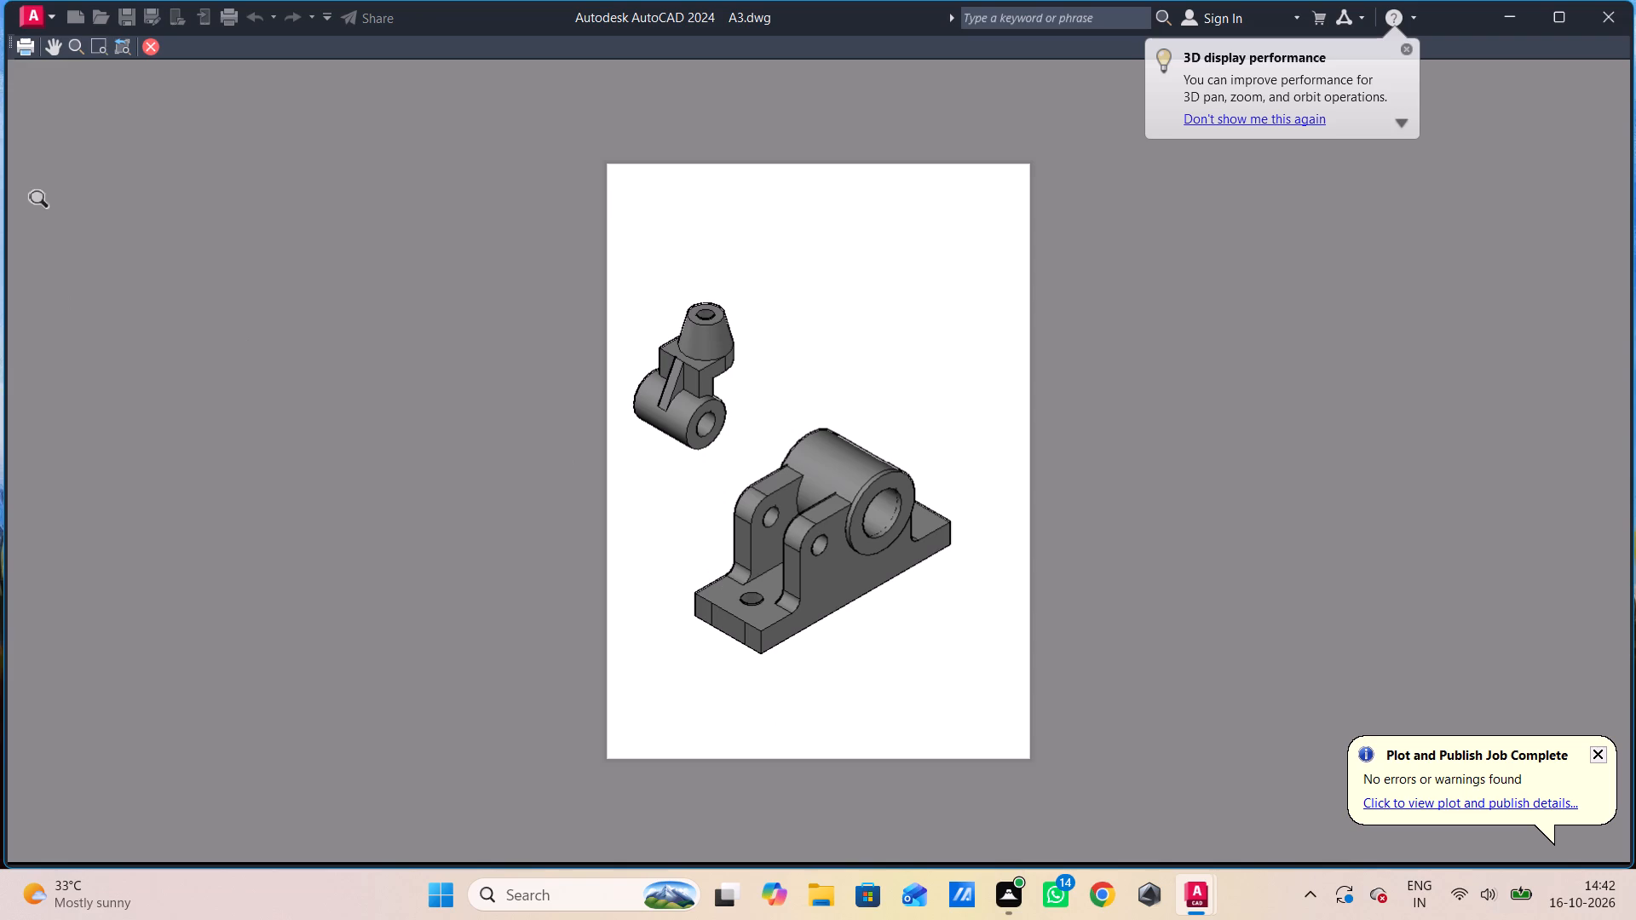
left_click(26, 44)
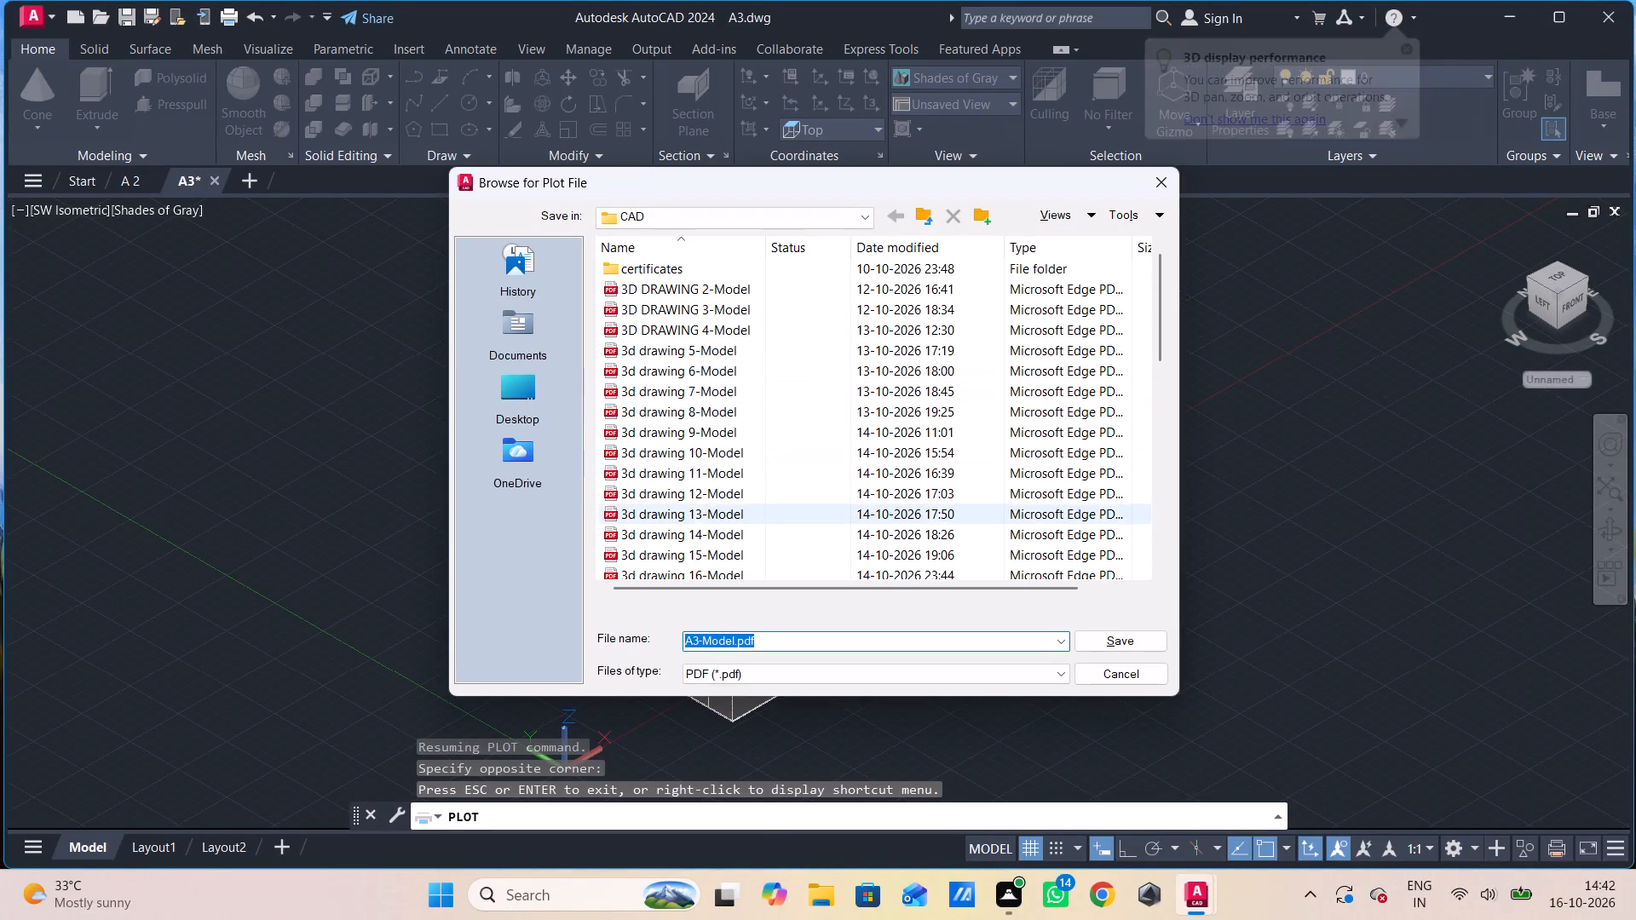
left_click(1103, 647)
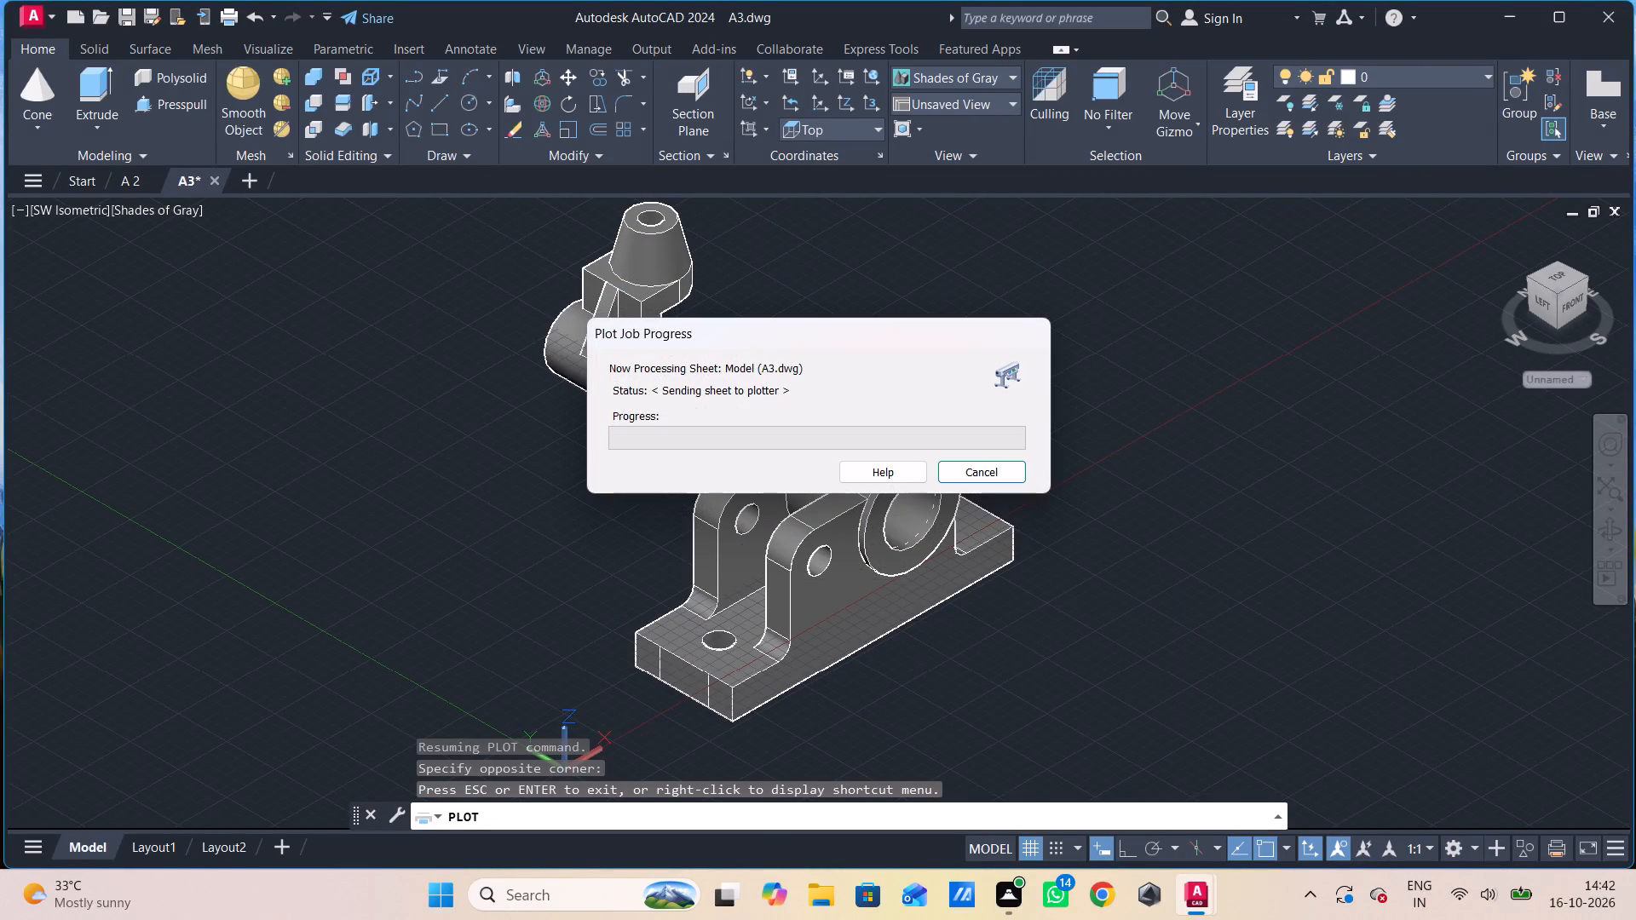